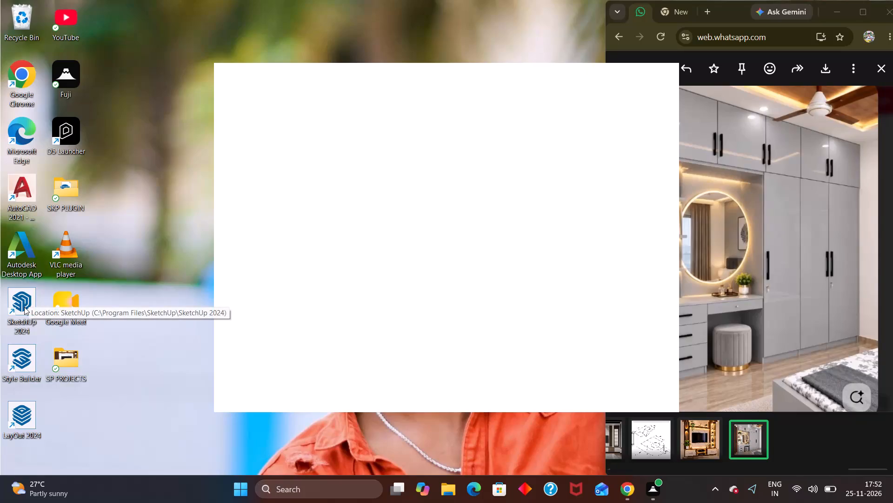
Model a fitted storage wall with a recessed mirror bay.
Launch SketchUp 2024 from the desktop.
double_click(24, 307)
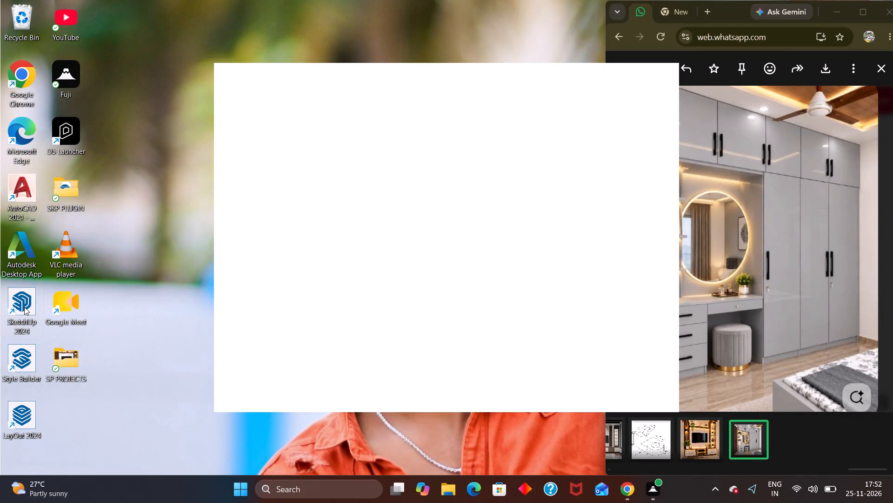
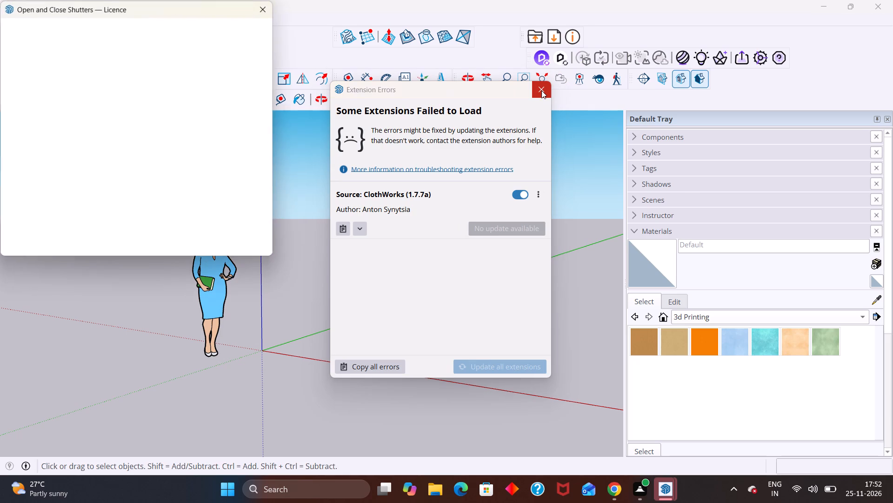
Postpone the D5 Lite update and close the Open and Close Shutters licence window and the Extension Errors dialog.
click(541, 90)
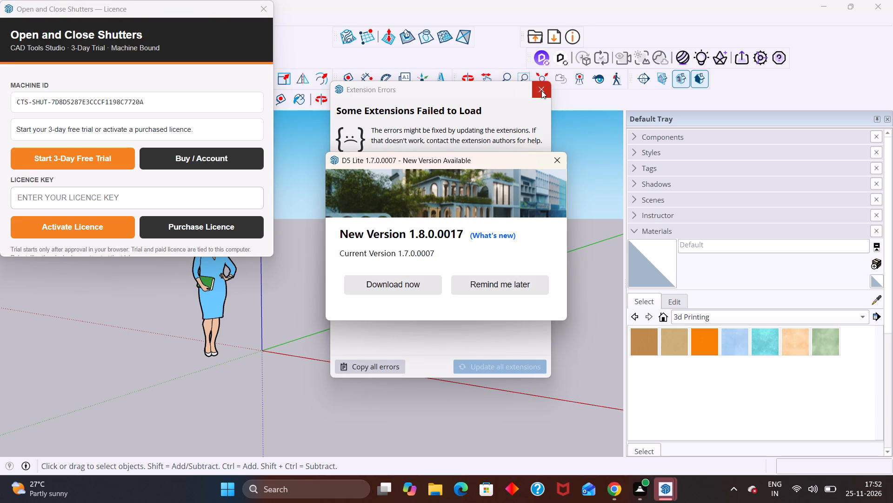
click(471, 288)
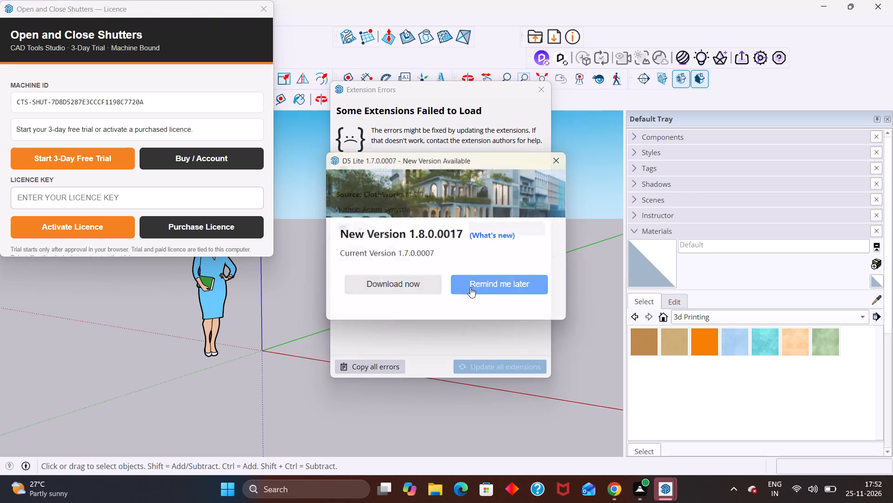
click(260, 8)
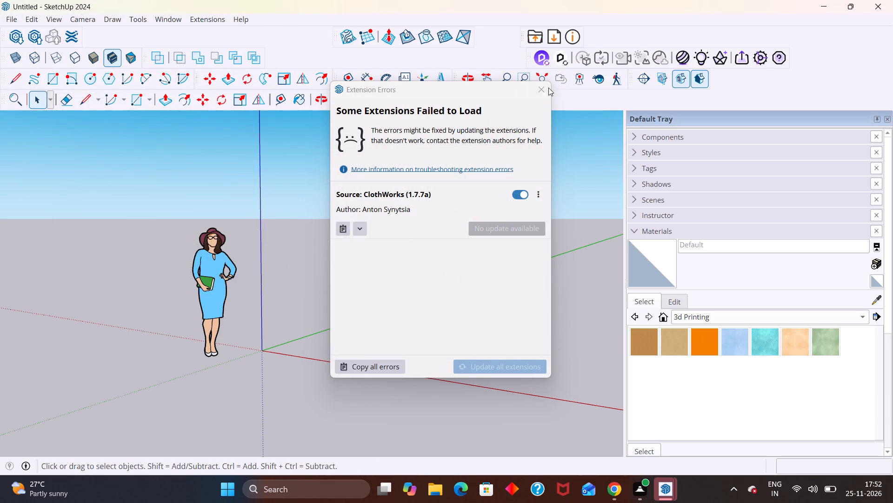
click(540, 90)
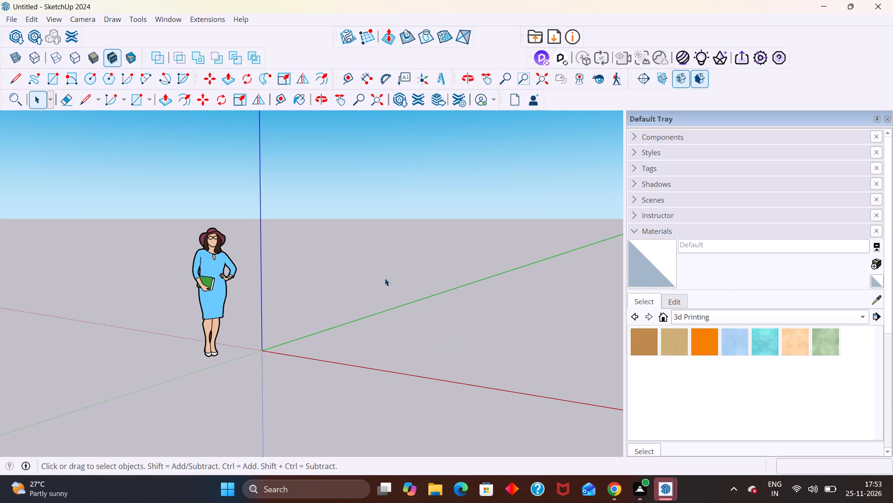
Delete the default human scale figure beside the origin.
click(211, 265)
click(213, 274)
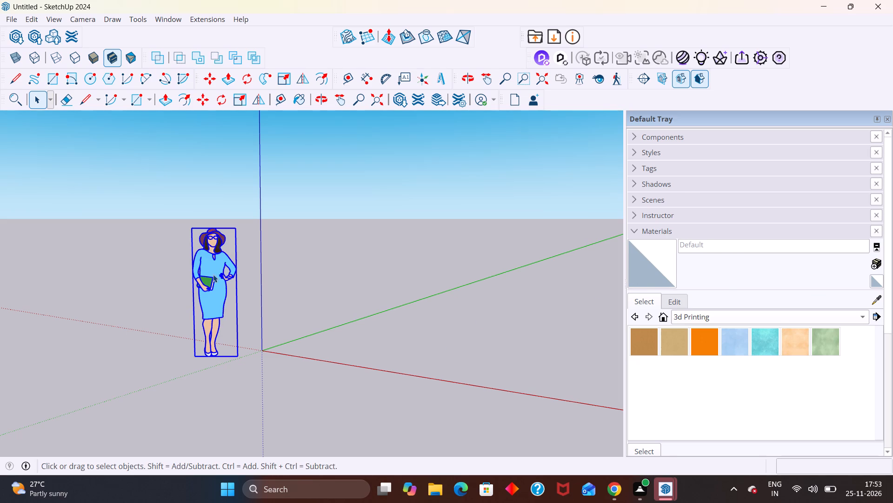
key(Delete)
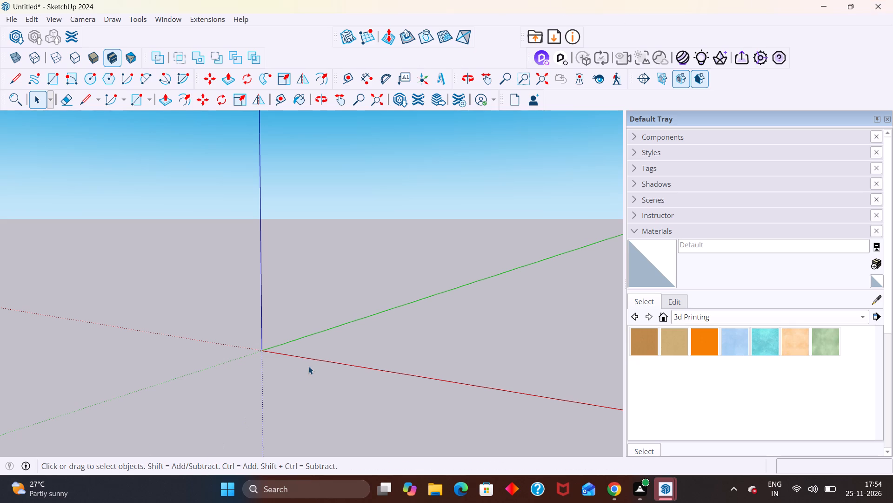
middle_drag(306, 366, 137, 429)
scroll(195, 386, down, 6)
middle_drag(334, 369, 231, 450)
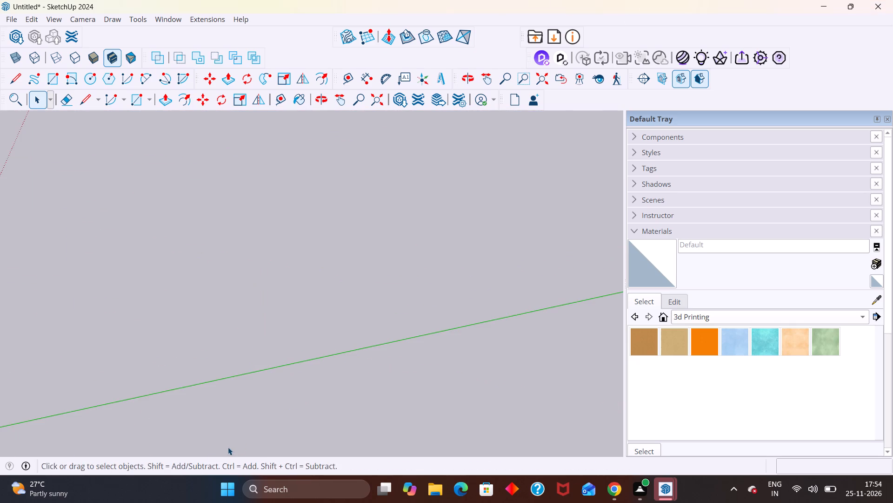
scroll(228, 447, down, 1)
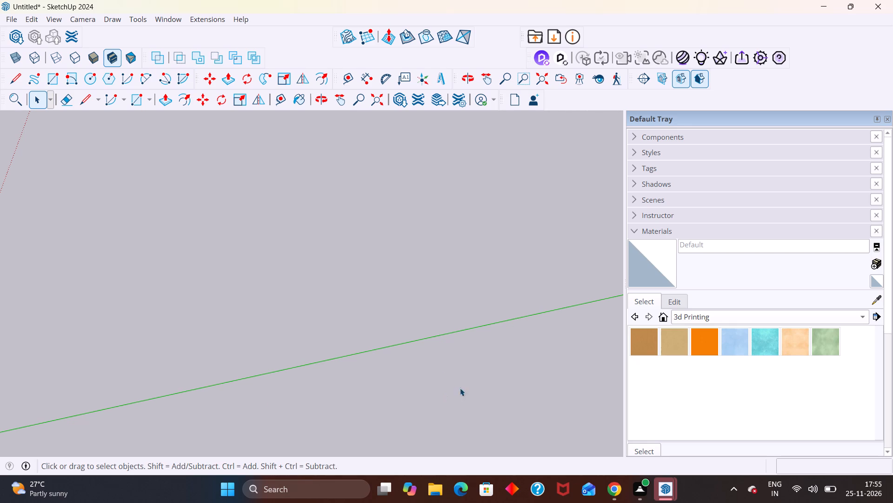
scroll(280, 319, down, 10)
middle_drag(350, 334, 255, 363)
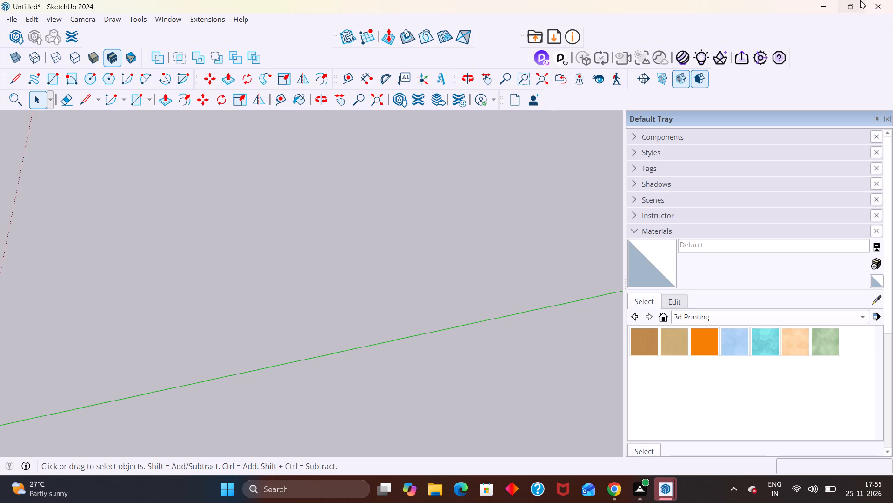
Reduce the SketchUp window from full screen so the wardrobe reference image shows beside it.
click(853, 5)
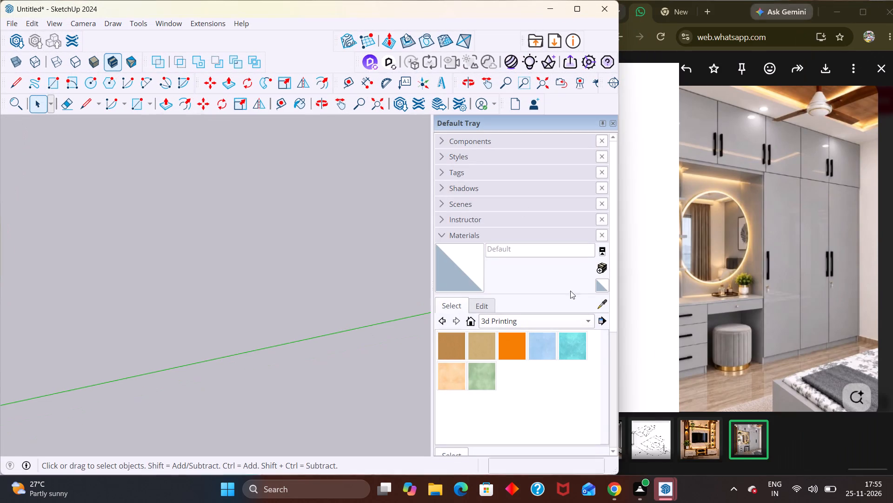
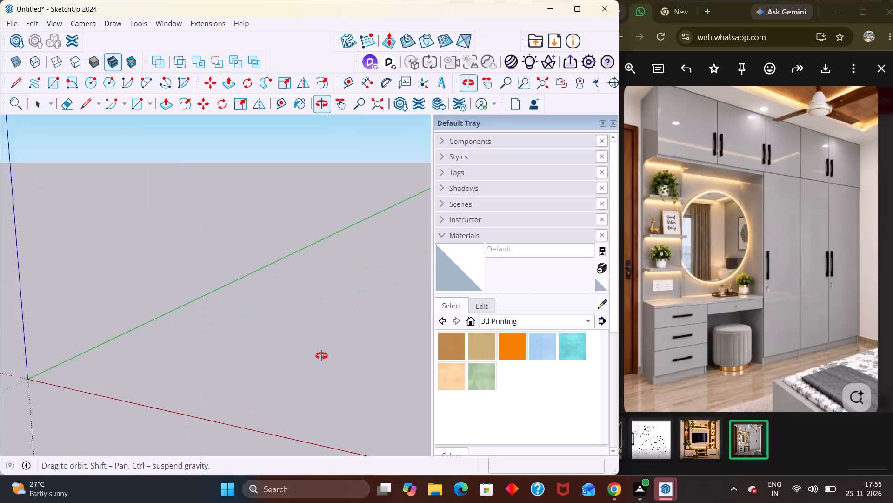
Draw a 9" by 14' rectangle on the ground near the origin, between the red and green axes.
middle_drag(156, 385, 194, 405)
middle_drag(186, 406, 182, 424)
scroll(184, 413, down, 1)
key(r)
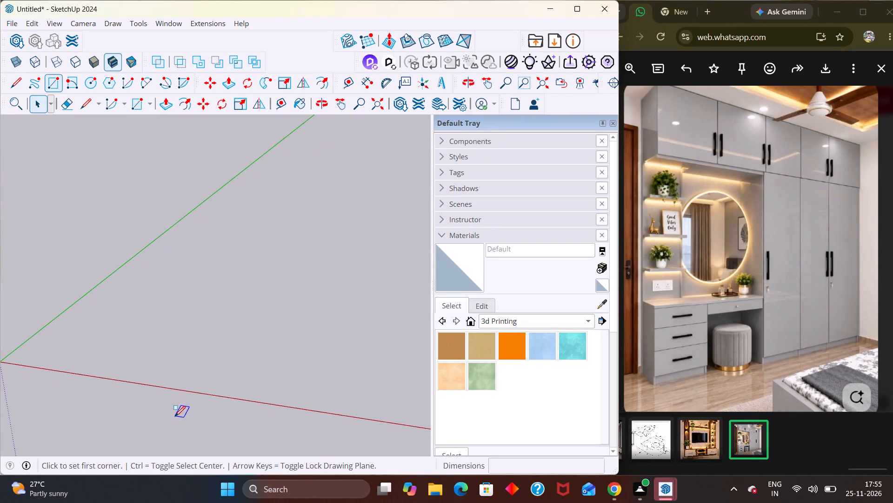
click(104, 342)
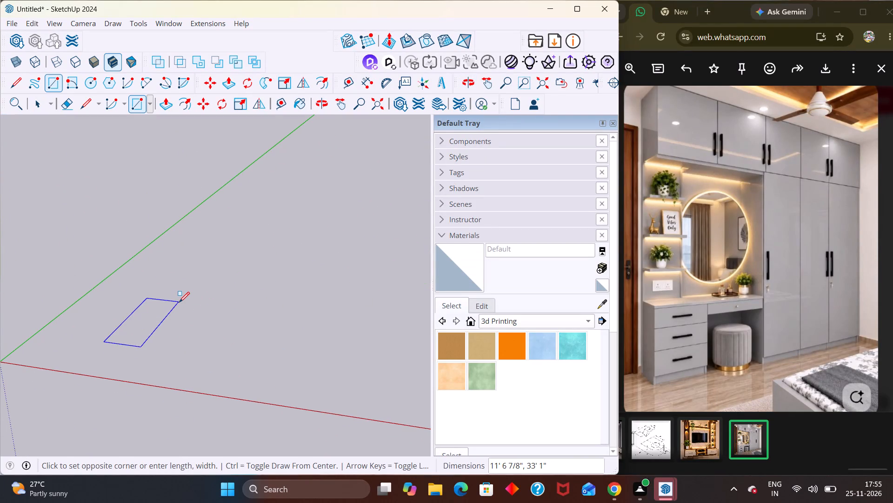
text(9")
key(comma)
key(1)
key(4)
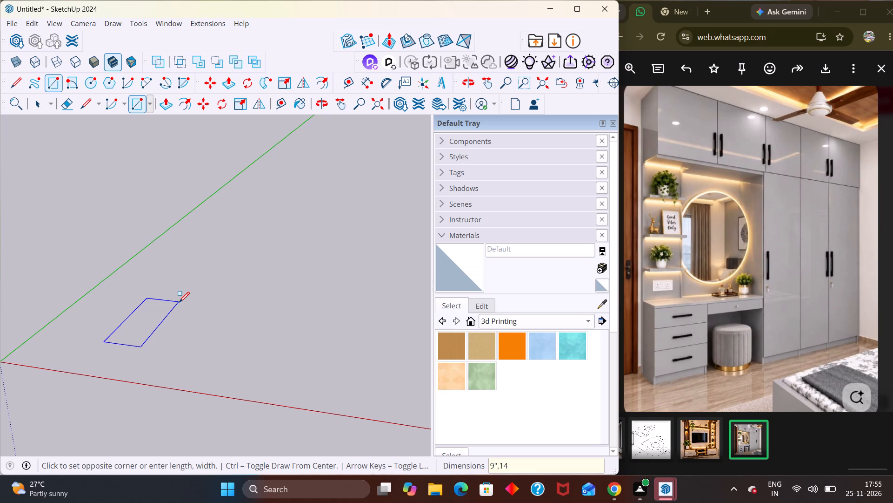
key(apostrophe)
key(Return)
key(space)
scroll(101, 319, up, 4)
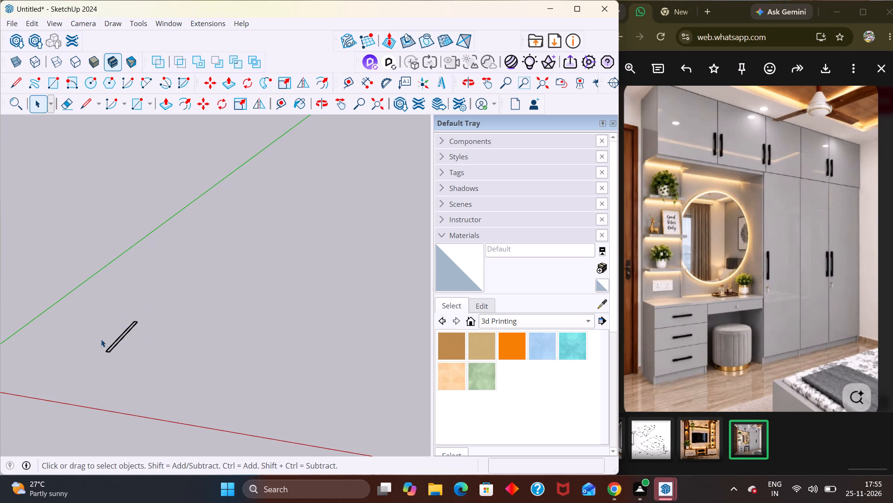
key(Escape)
Copy the 9" by 14' strip about 15' 3 1/2" along the red axis to make a parallel second strip.
middle_drag(111, 360, 107, 398)
drag(149, 377, 83, 279)
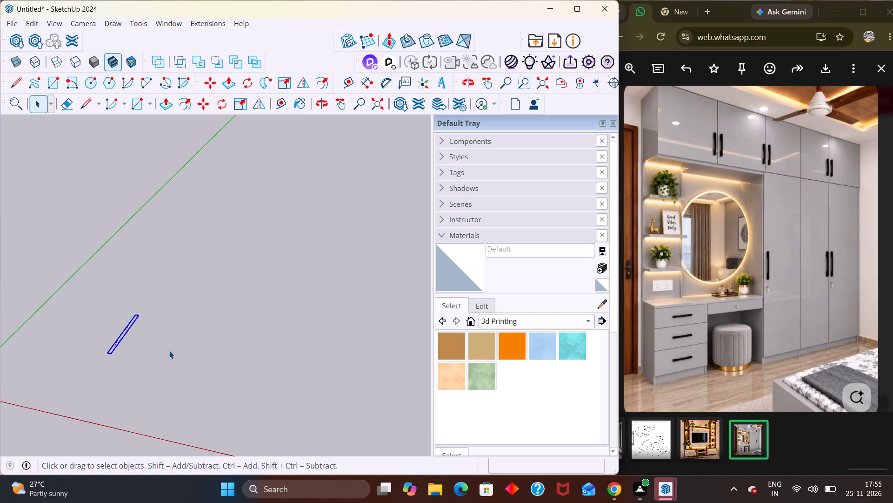
key(m)
click(138, 313)
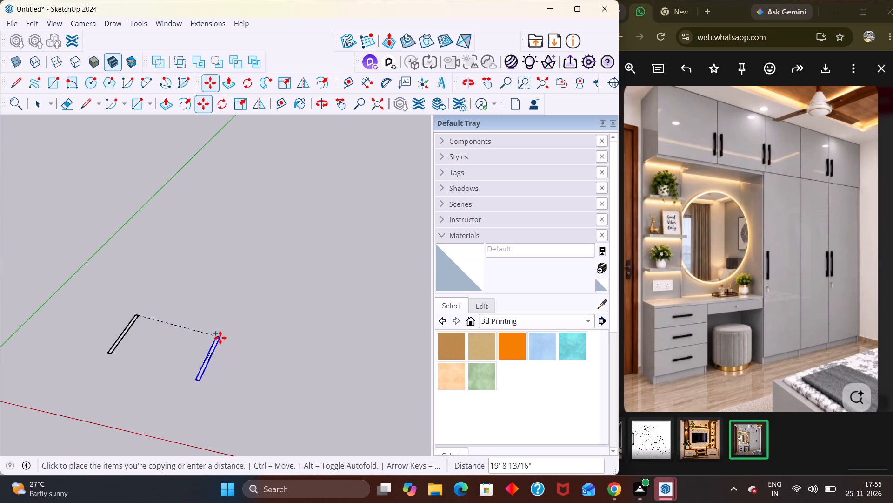
scroll(186, 327, up, 3)
middle_drag(200, 382, 205, 425)
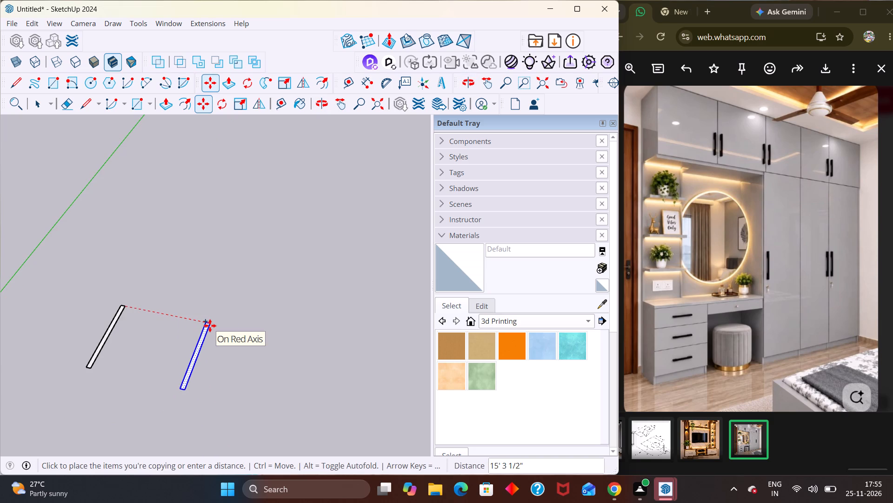
click(210, 326)
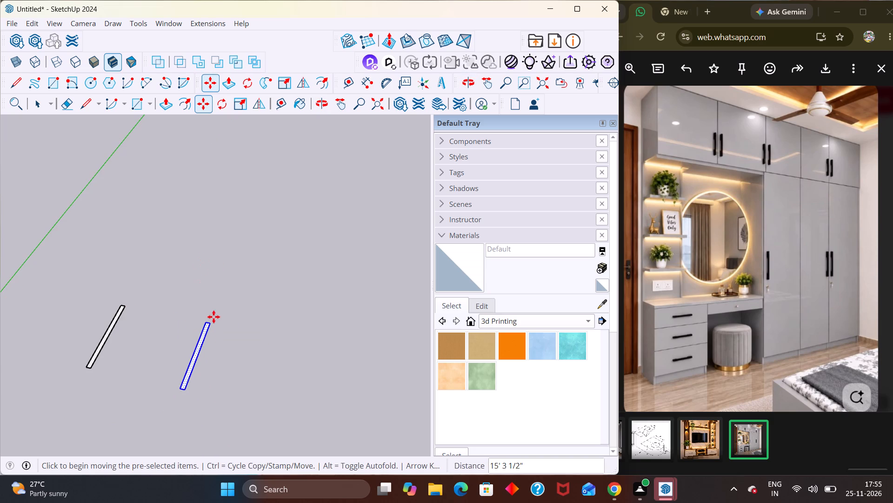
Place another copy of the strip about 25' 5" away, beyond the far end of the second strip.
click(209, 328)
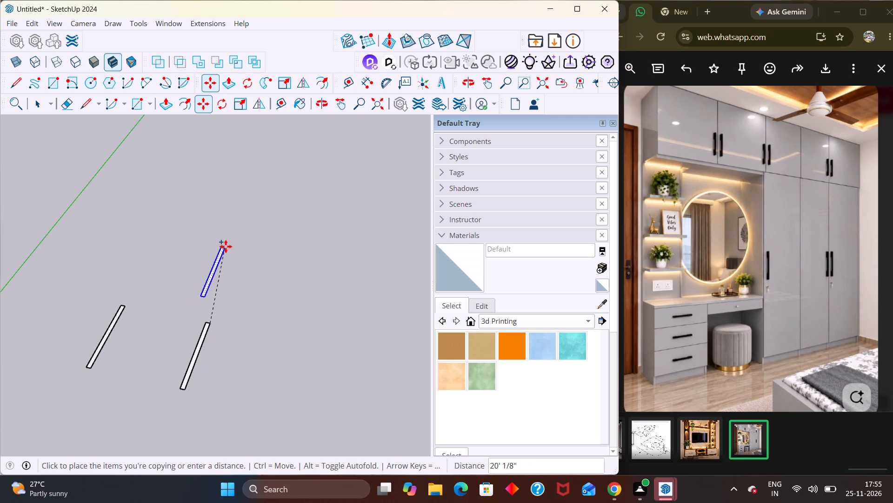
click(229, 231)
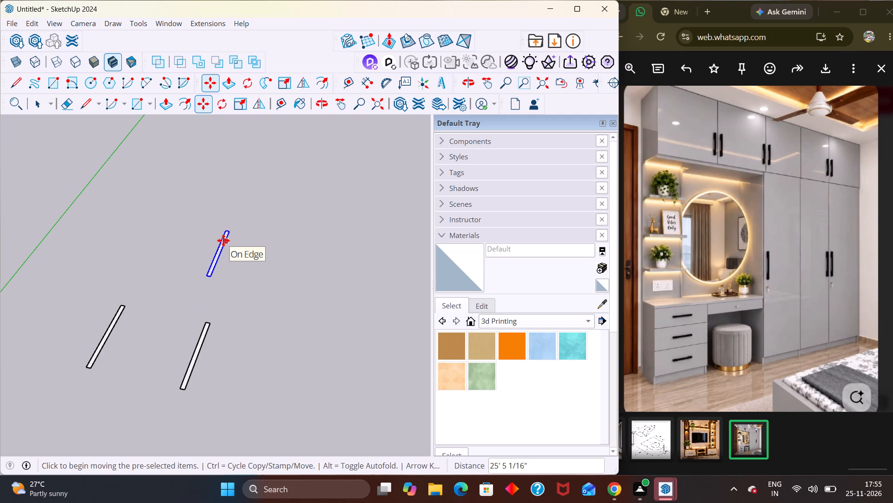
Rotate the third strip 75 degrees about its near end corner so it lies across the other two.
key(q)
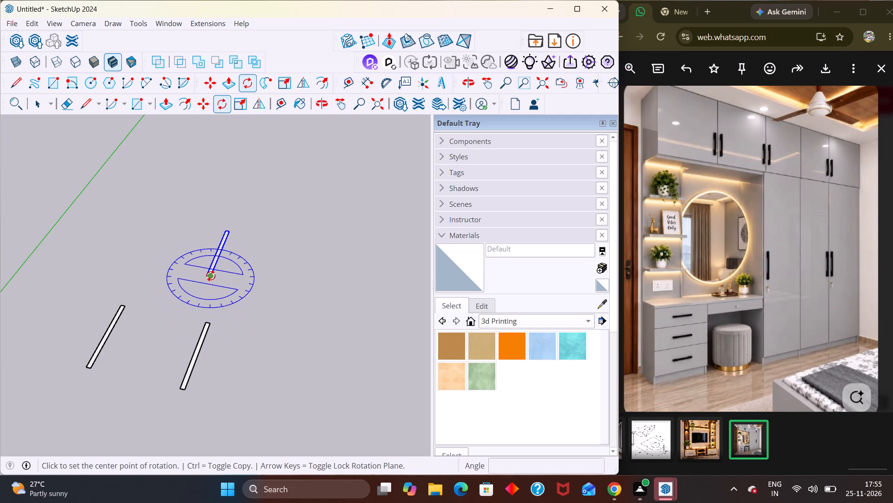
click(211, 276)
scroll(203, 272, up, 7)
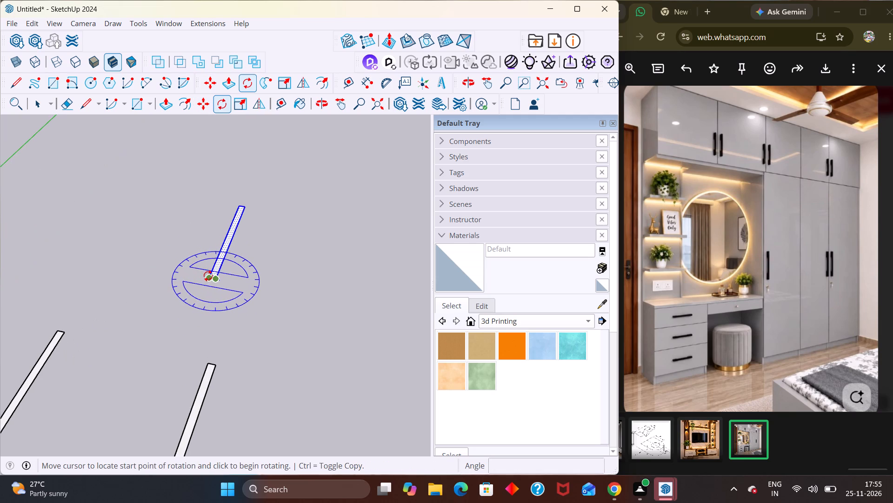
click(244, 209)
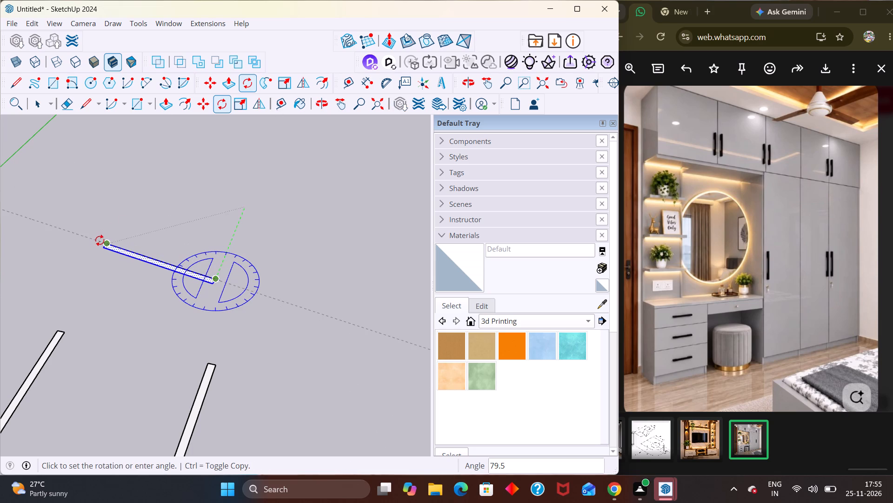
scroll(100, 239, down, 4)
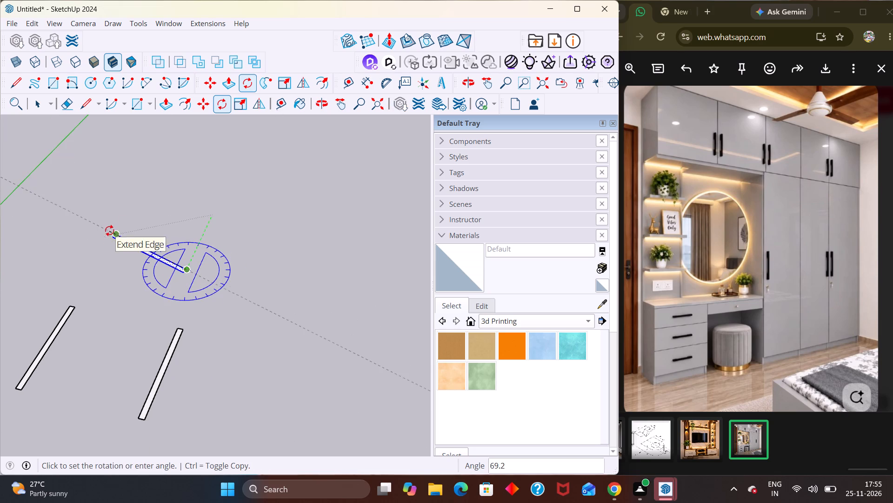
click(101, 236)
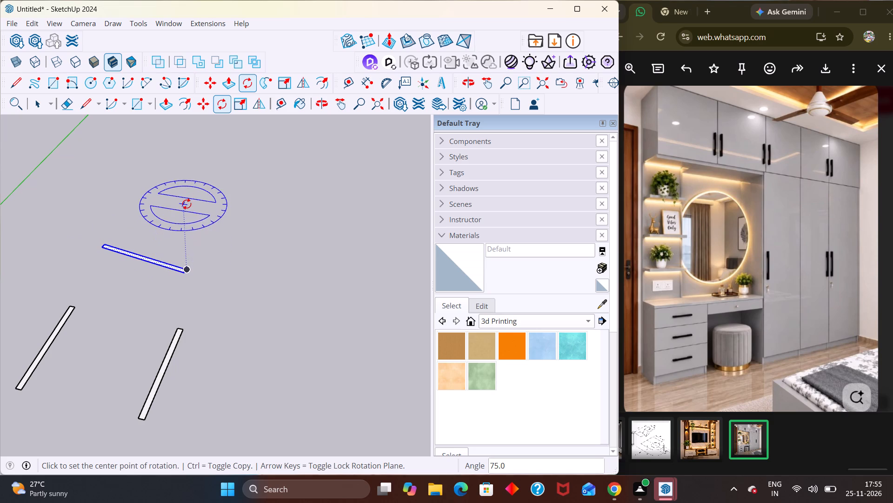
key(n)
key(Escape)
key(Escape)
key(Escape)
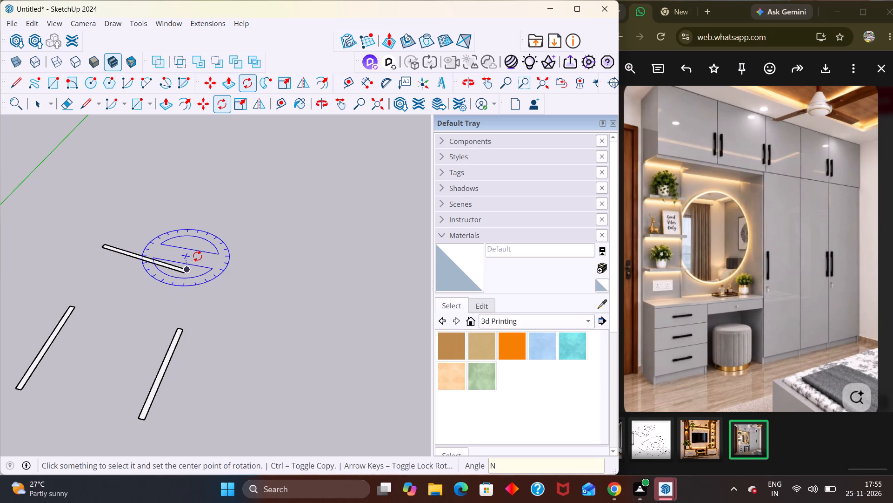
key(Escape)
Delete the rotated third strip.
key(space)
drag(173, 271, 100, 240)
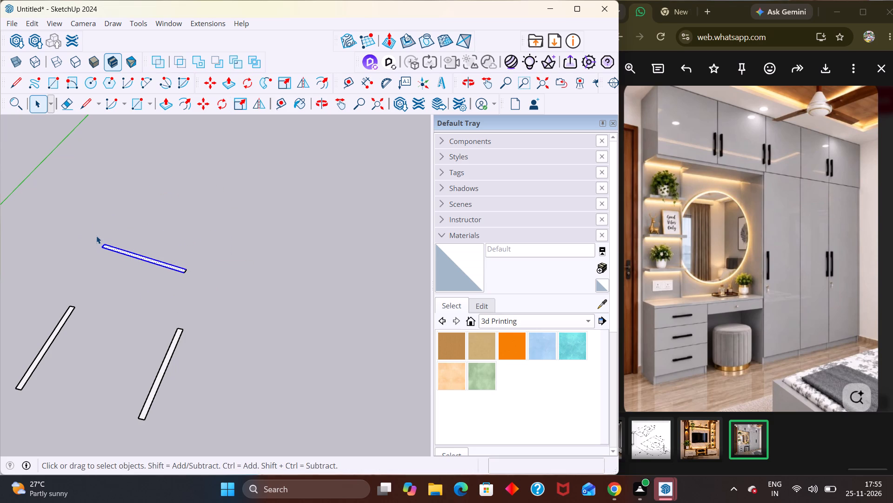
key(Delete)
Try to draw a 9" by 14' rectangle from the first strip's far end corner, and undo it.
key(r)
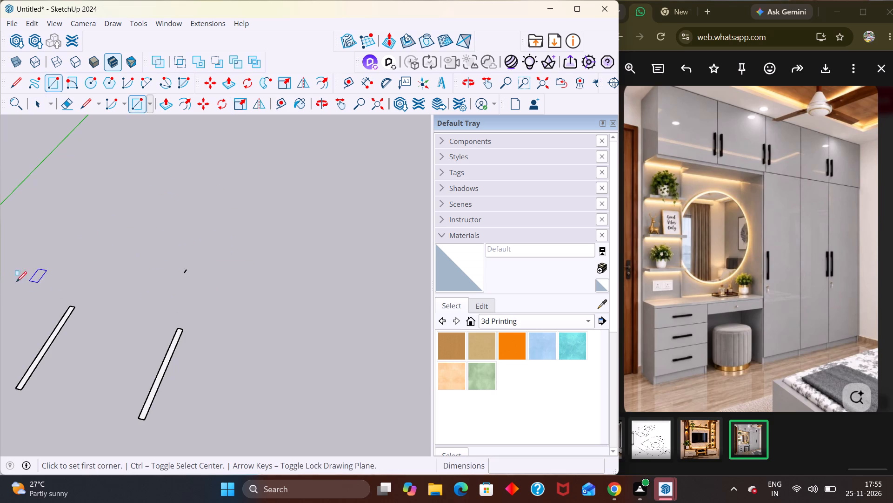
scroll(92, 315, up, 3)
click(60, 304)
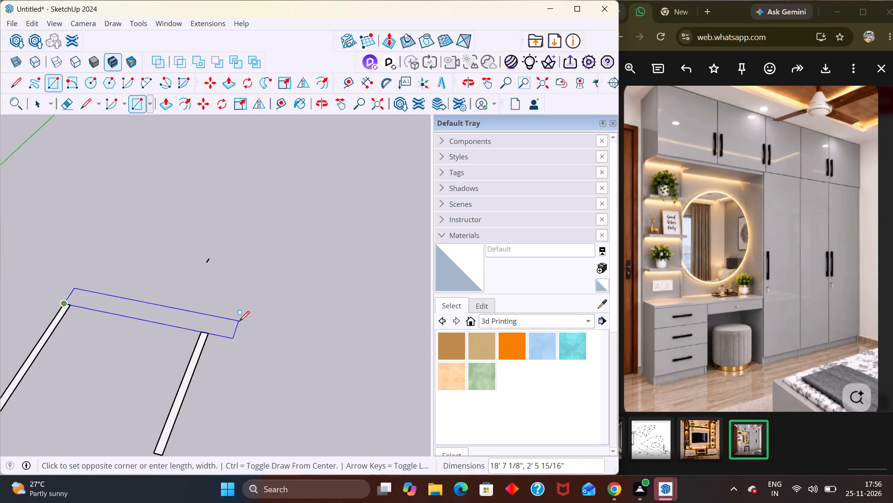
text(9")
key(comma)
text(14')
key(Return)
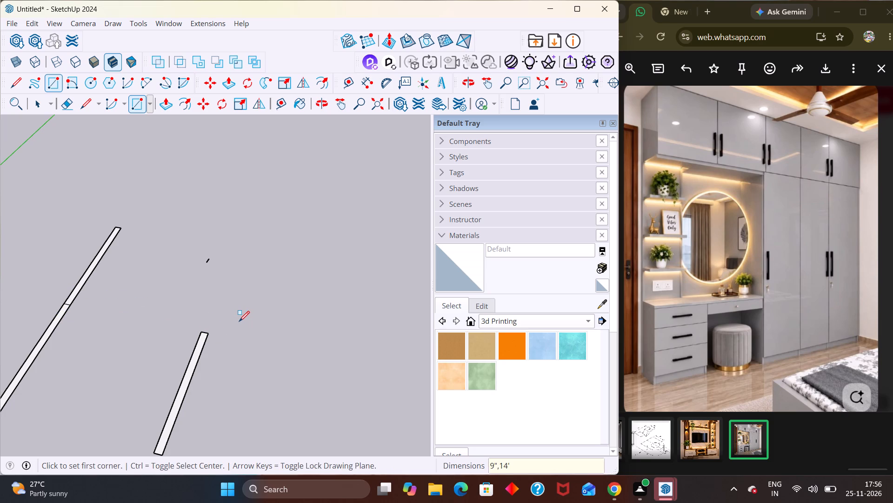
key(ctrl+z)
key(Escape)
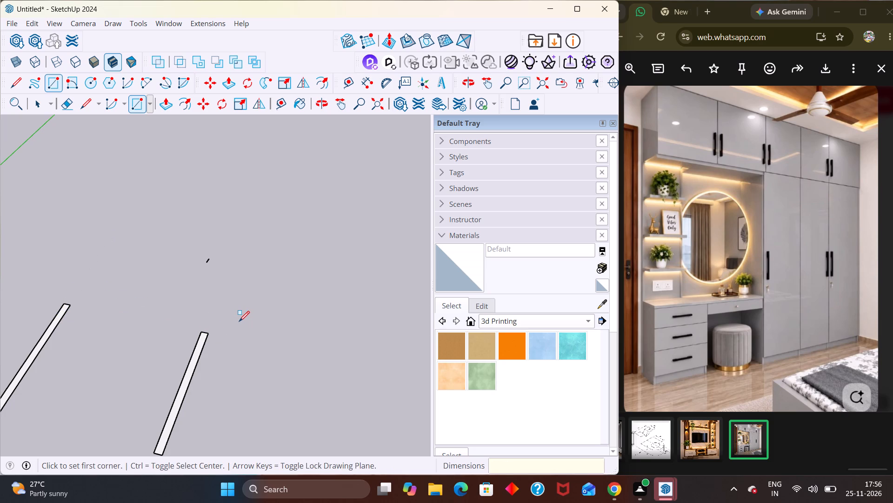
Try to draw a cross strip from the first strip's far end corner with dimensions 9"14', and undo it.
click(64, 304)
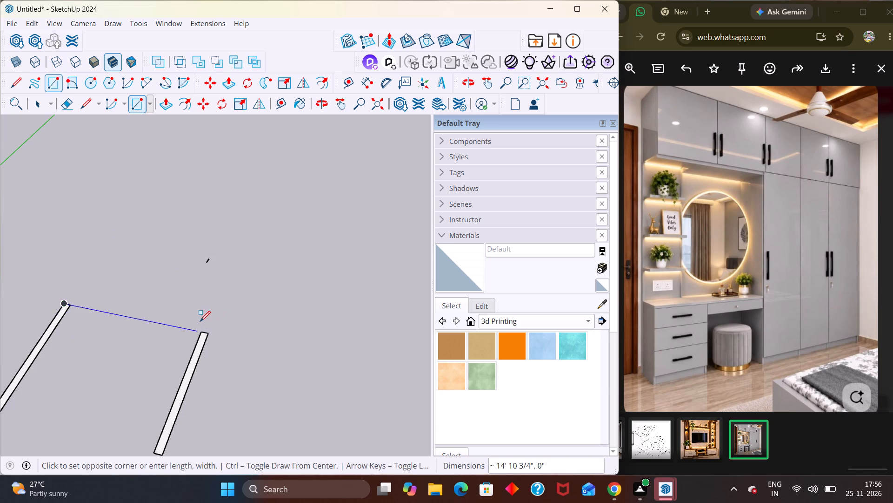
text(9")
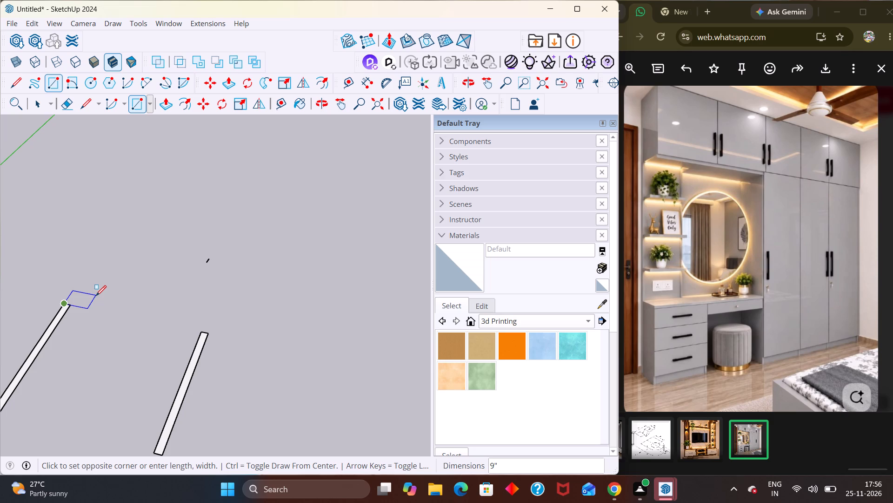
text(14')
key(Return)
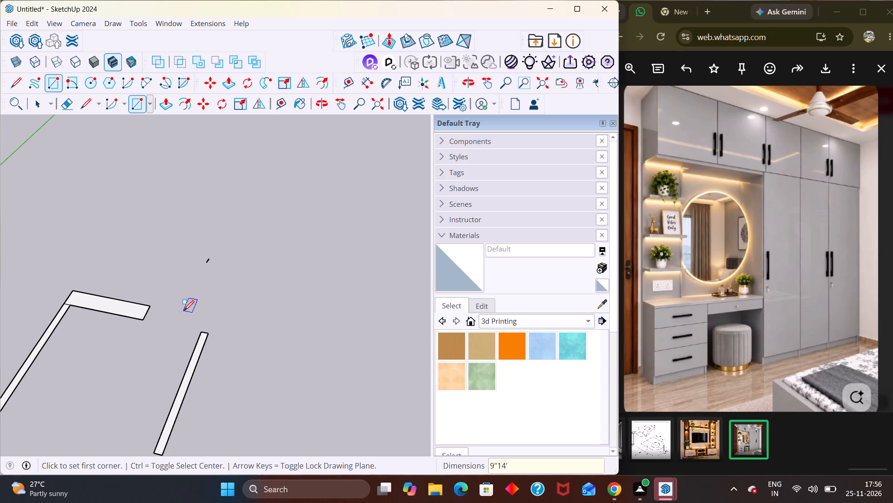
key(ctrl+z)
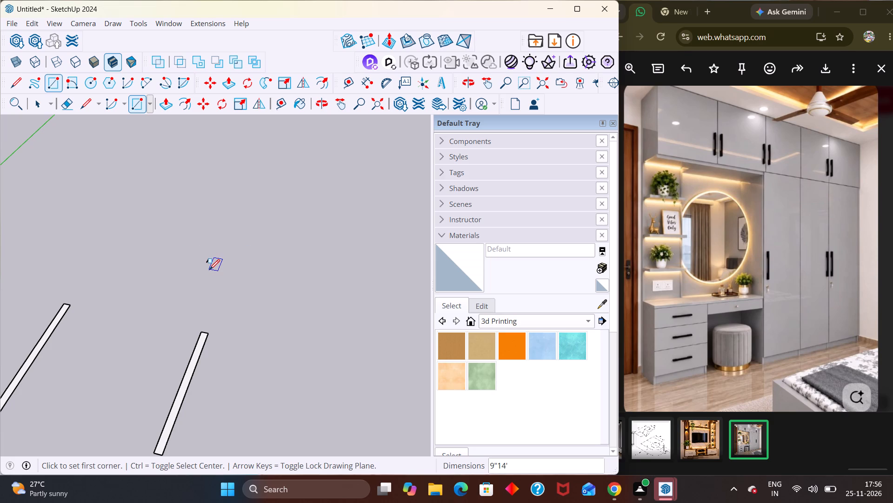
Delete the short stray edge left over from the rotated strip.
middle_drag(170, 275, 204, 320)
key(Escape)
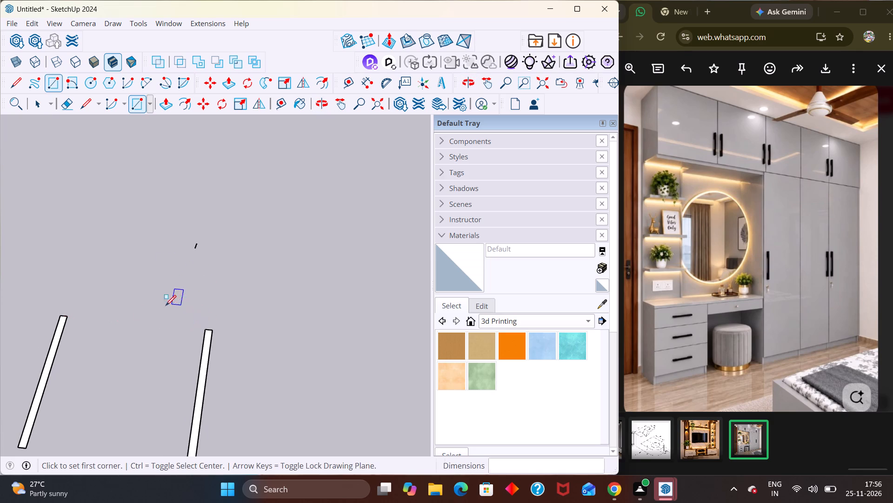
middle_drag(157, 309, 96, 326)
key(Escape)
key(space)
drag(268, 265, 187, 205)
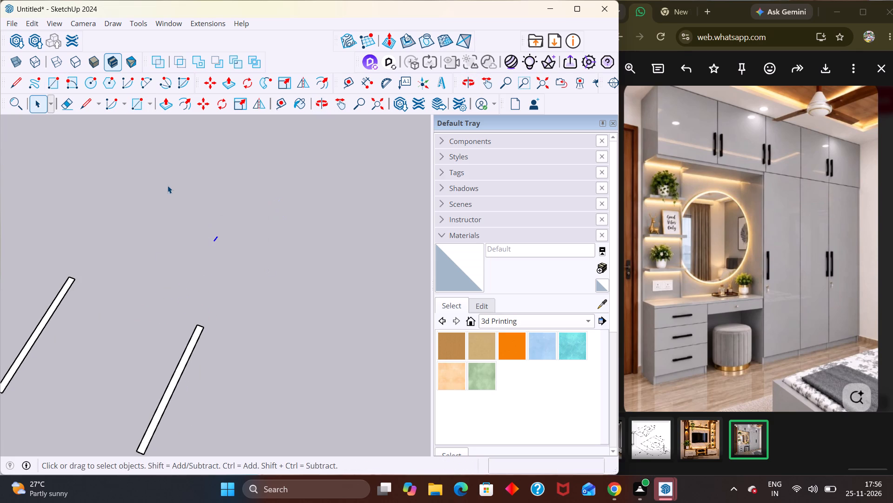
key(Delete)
Draw a 9" by 15' rectangle starting at the first strip's far end corner.
middle_drag(122, 311, 73, 328)
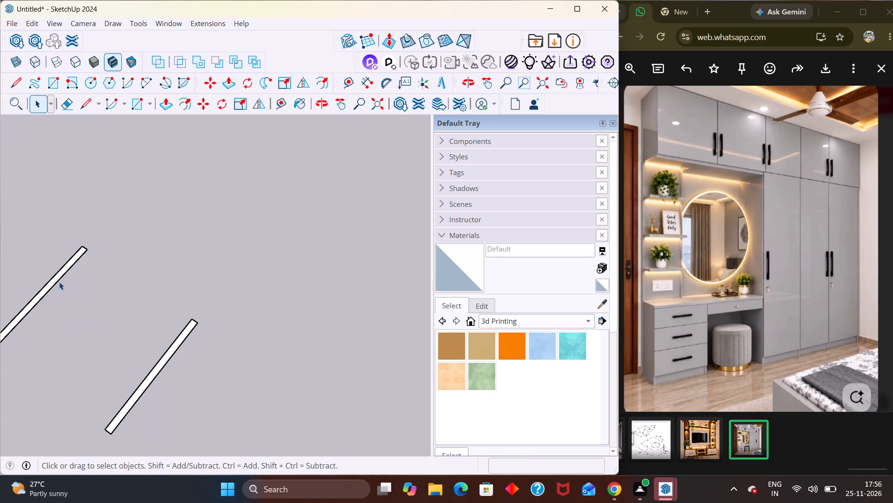
key(r)
click(85, 245)
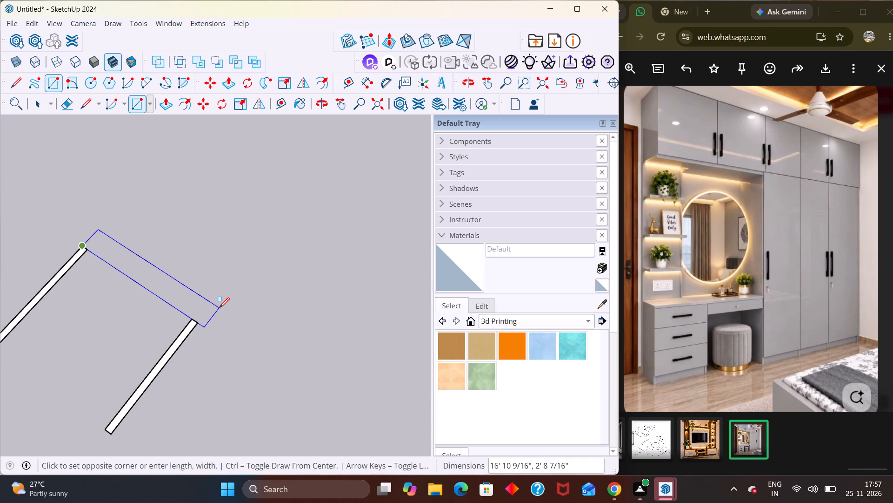
text(9")
text(,15')
key(Return)
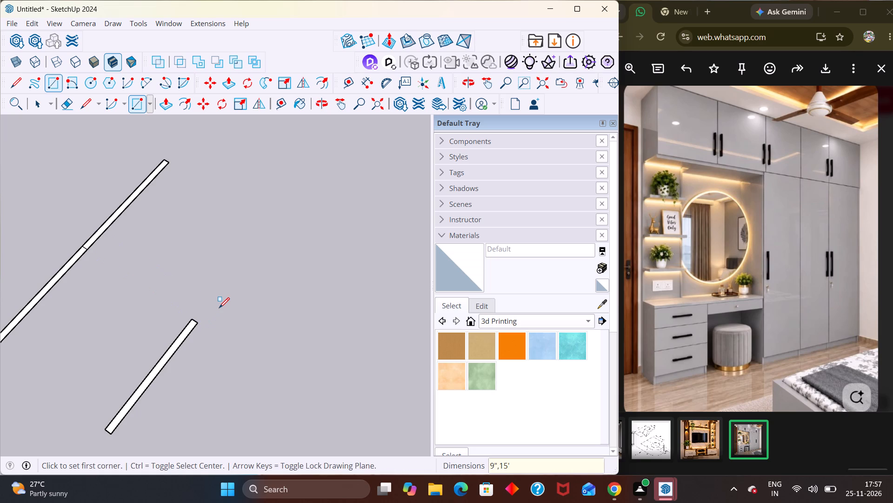
key(Escape)
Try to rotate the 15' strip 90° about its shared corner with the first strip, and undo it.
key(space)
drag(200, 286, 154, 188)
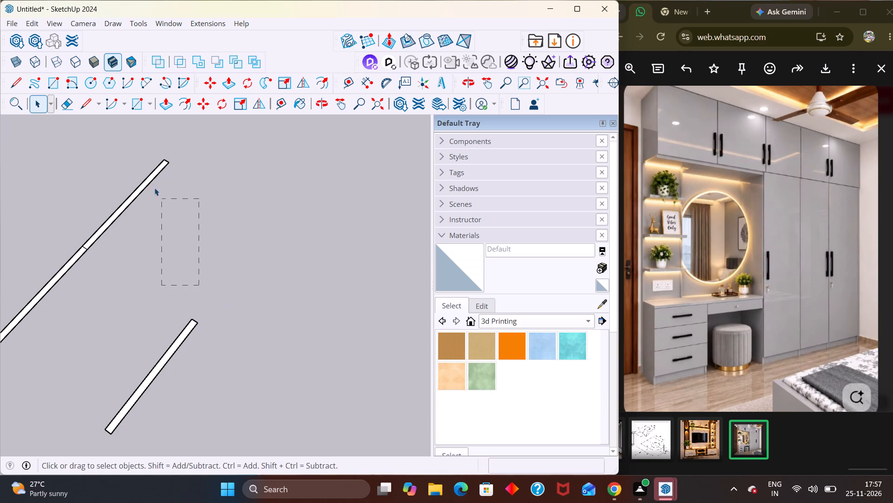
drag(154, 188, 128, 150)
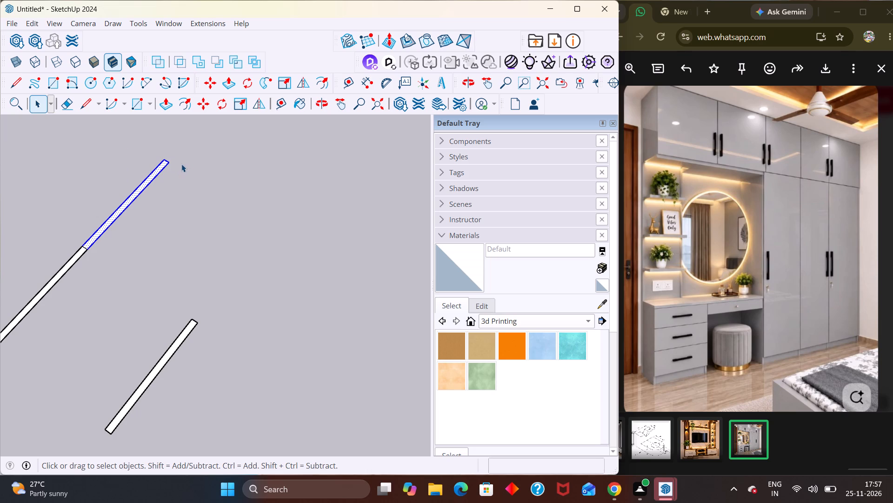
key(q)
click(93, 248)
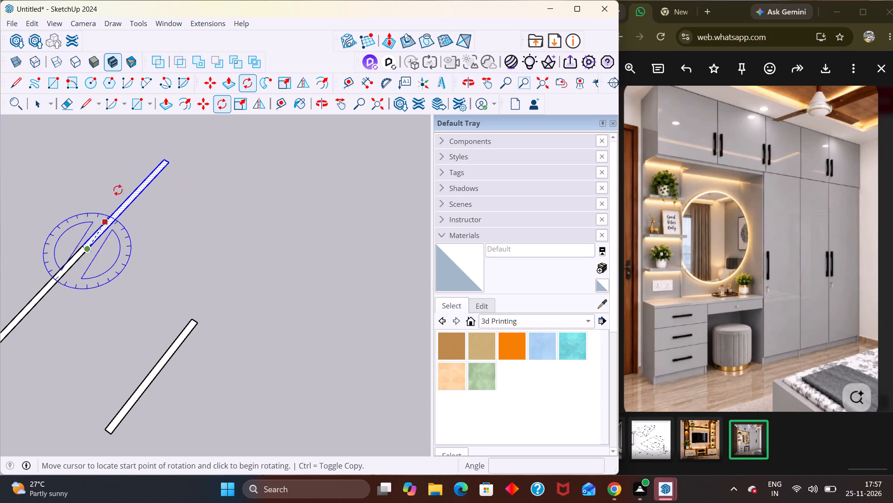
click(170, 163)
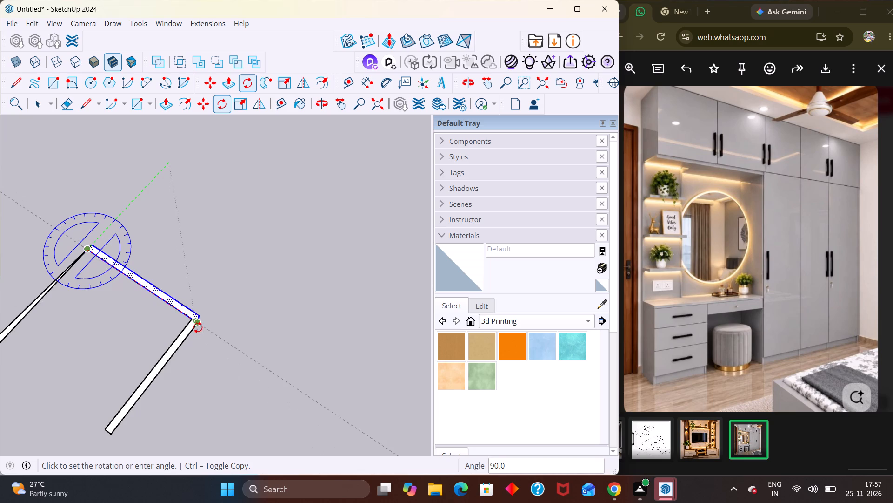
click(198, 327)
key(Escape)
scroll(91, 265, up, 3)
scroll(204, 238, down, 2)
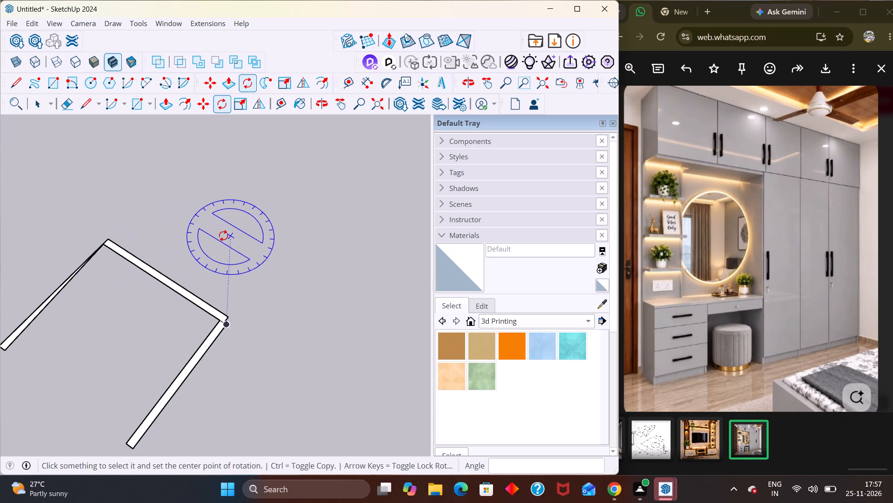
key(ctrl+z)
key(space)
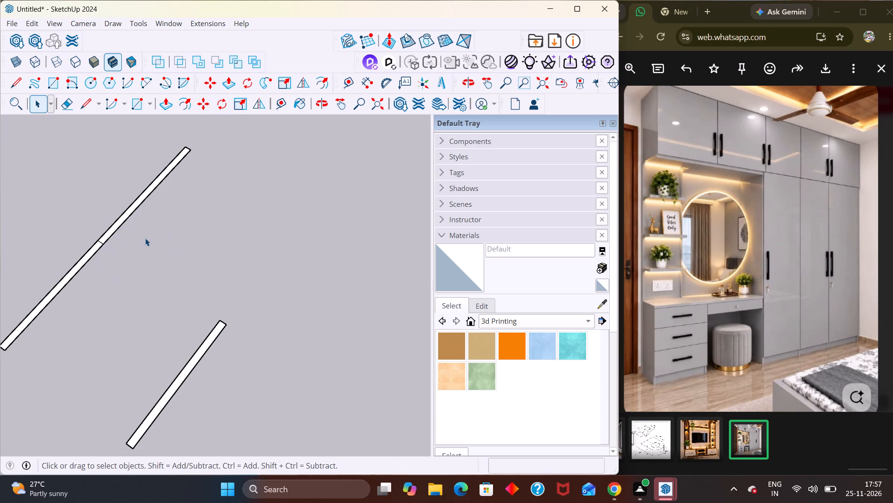
Delete the 15' strip extending in line from the first strip, including its leftover end edge.
key(Escape)
drag(145, 238, 114, 191)
key(Delete)
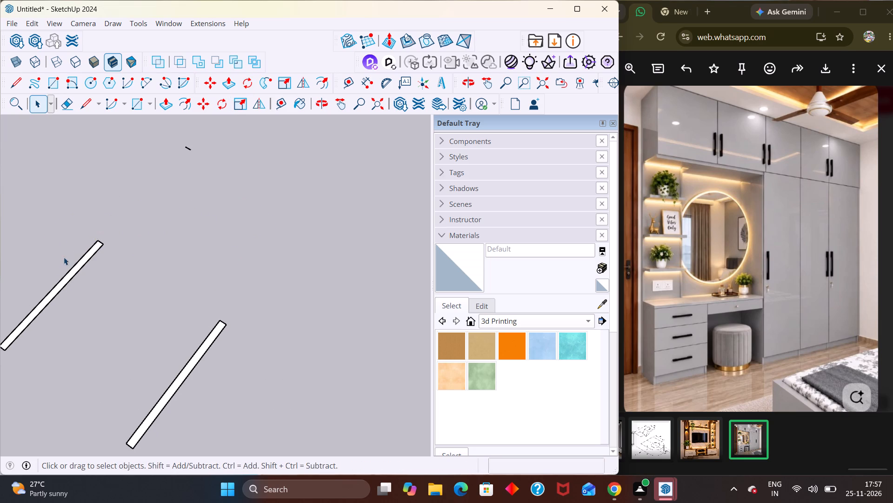
drag(247, 166, 165, 123)
key(Delete)
Draw a 9" by 15' rectangle from the first strip's outer end corner across toward the parallel strip.
middle_drag(166, 184, 46, 259)
scroll(96, 242, down, 2)
drag(270, 358, 22, 283)
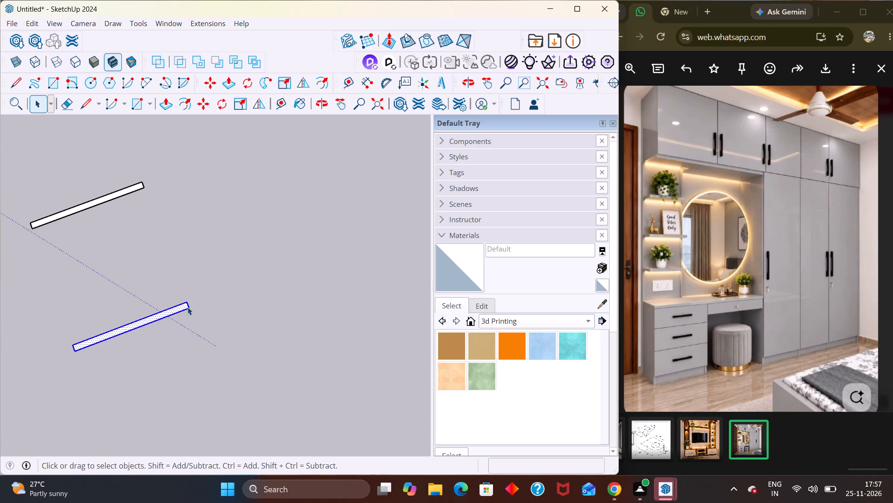
key(Escape)
key(space)
click(206, 303)
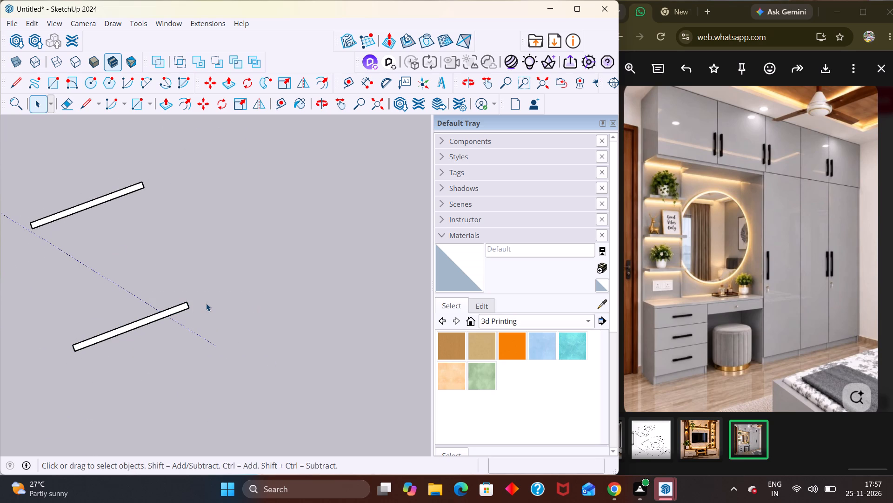
key(r)
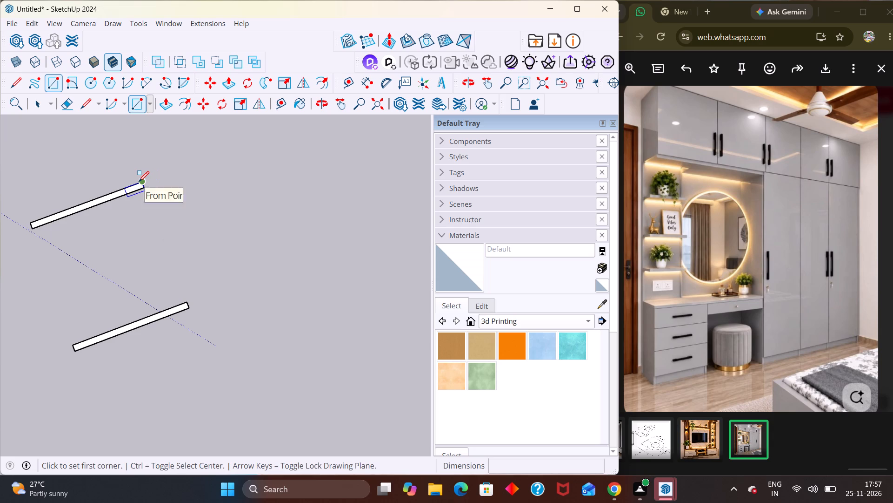
click(139, 183)
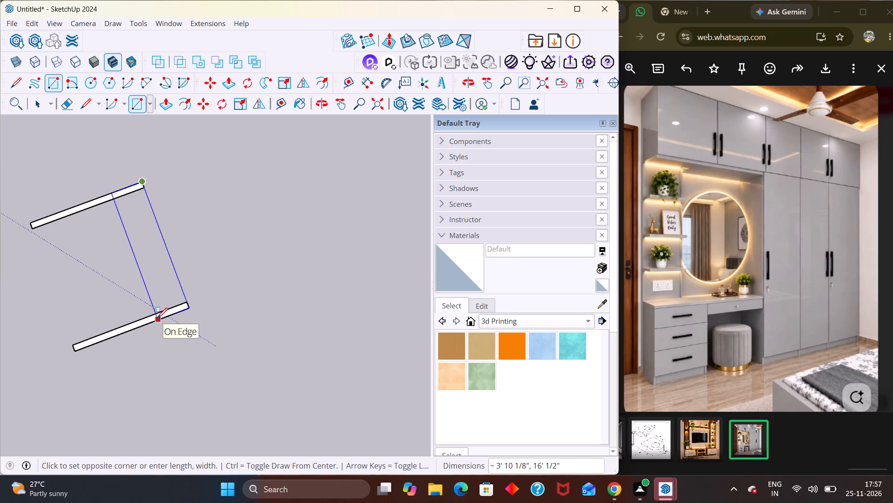
text(9")
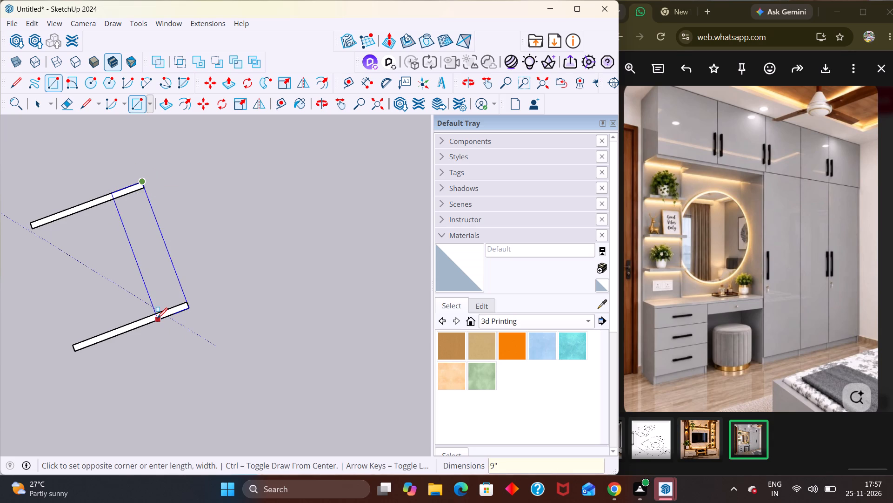
text(,15')
key(Return)
key(Escape)
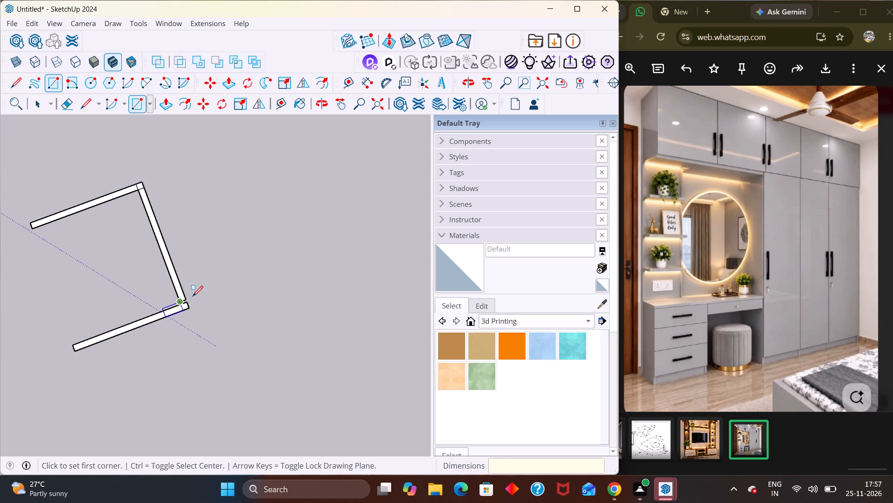
Draw short lines along both sides of the gap joining the 15' cross strip to the parallel strip.
scroll(196, 294, up, 3)
key(space)
scroll(173, 290, up, 7)
key(l)
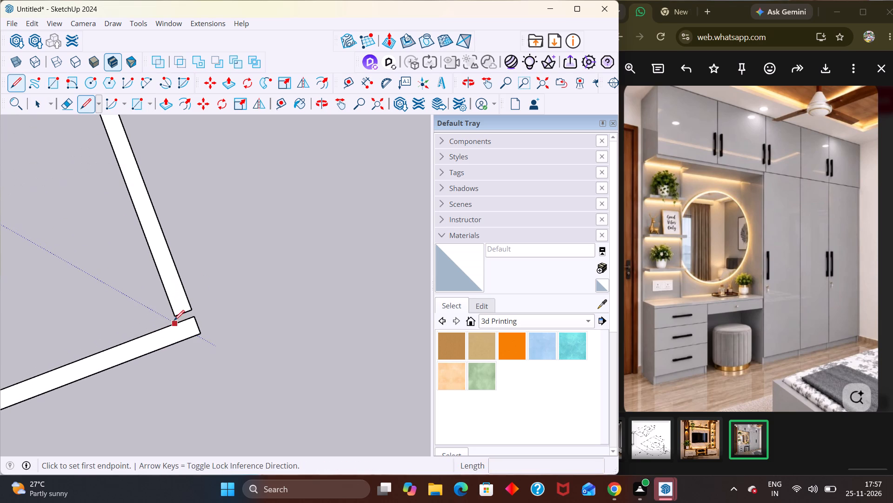
click(174, 319)
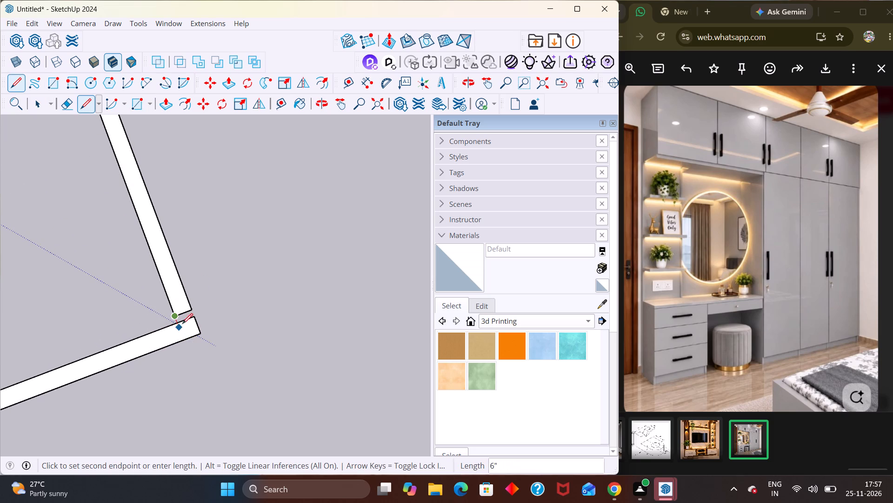
click(182, 322)
key(Escape)
click(184, 309)
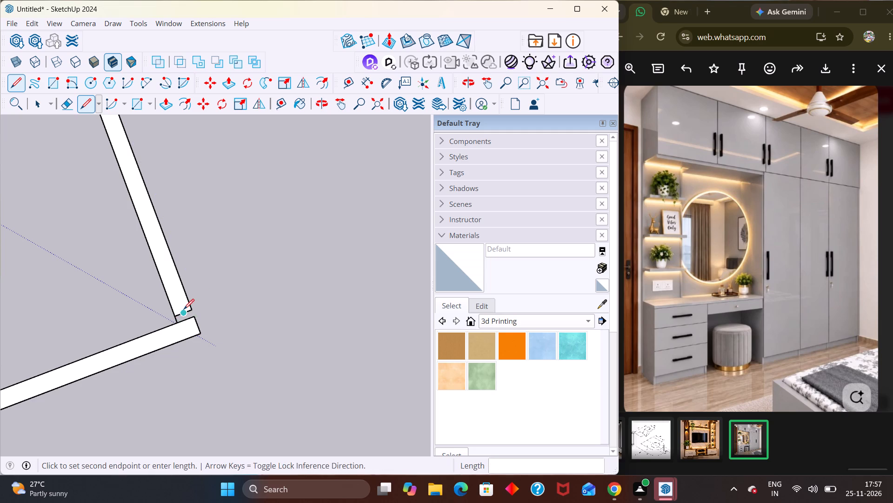
click(188, 311)
key(Escape)
click(189, 312)
click(193, 321)
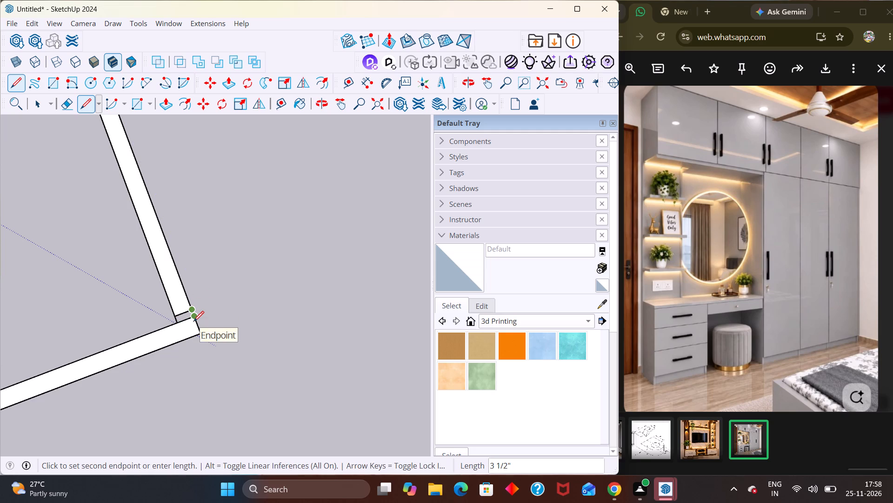
key(Escape)
Erase the internal dividing edges at both corners to merge the strips into one U-shaped wall footprint.
key(e)
scroll(148, 342, up, 3)
drag(199, 318, 199, 318)
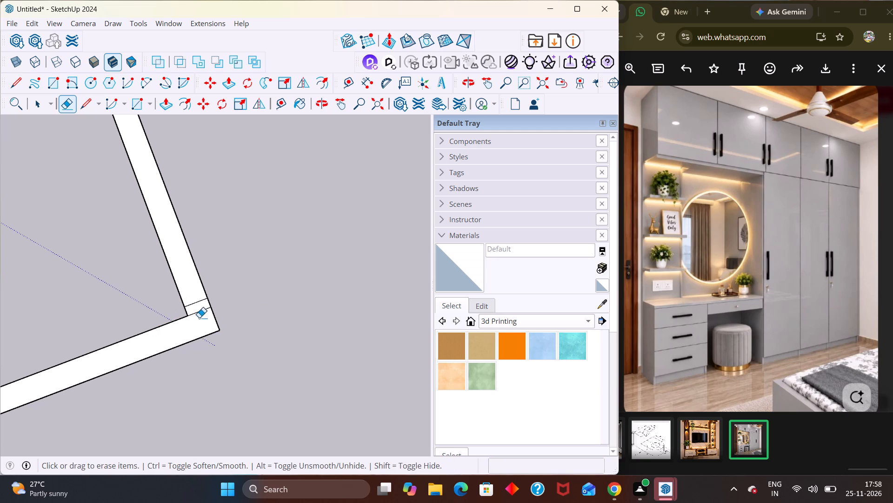
drag(199, 318, 197, 302)
scroll(207, 308, down, 15)
scroll(166, 148, up, 3)
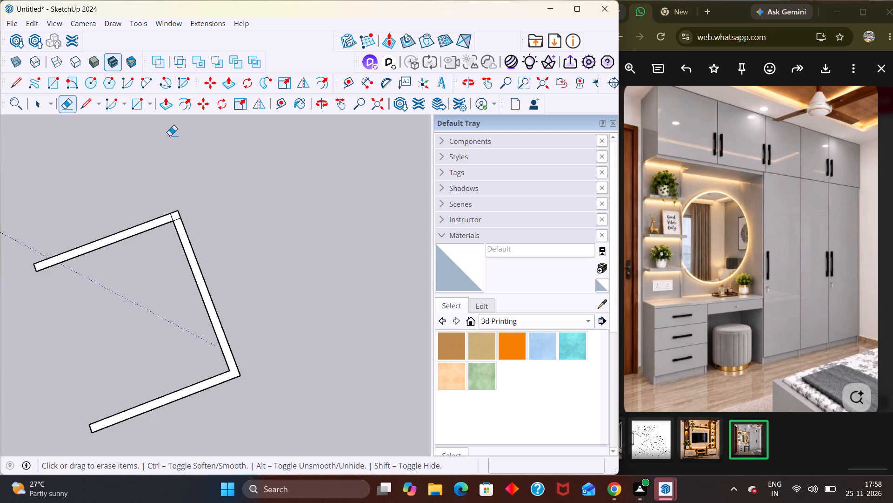
scroll(170, 136, up, 8)
click(170, 225)
click(175, 228)
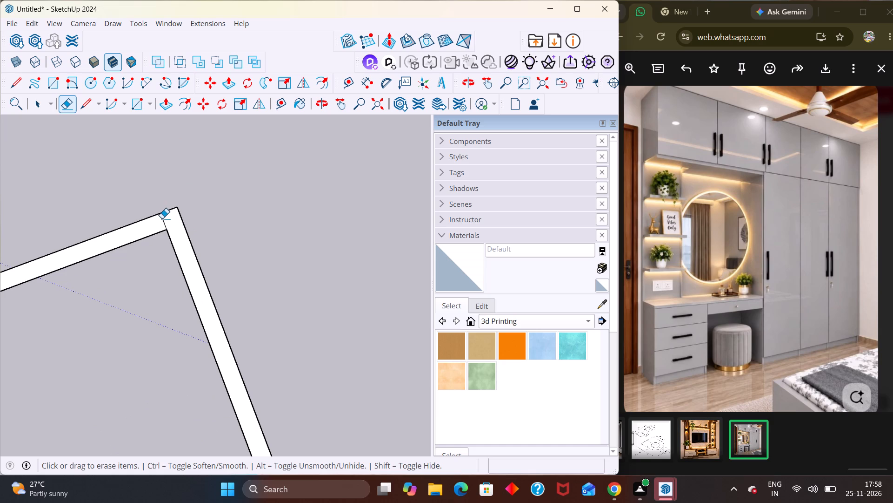
click(161, 218)
scroll(295, 140, down, 3)
scroll(299, 140, up, 1)
scroll(300, 140, down, 7)
key(Escape)
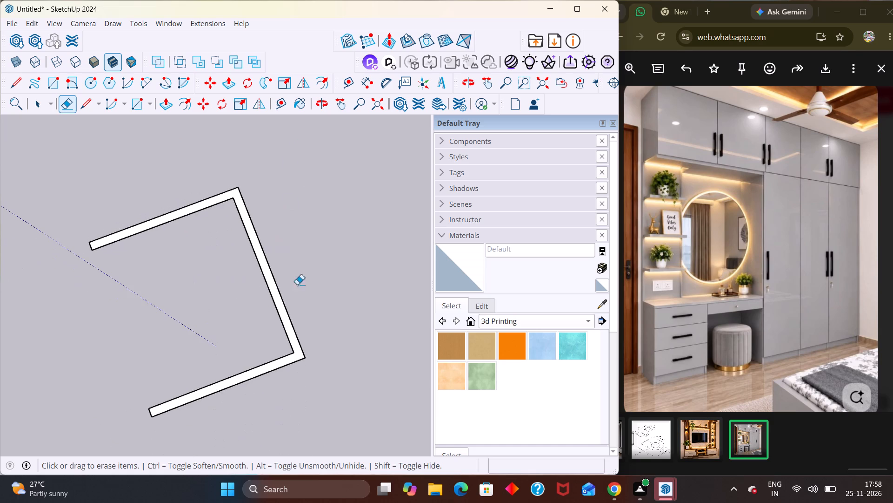
Make the whole U-shaped wall footprint a group.
key(space)
middle_drag(256, 303, 284, 278)
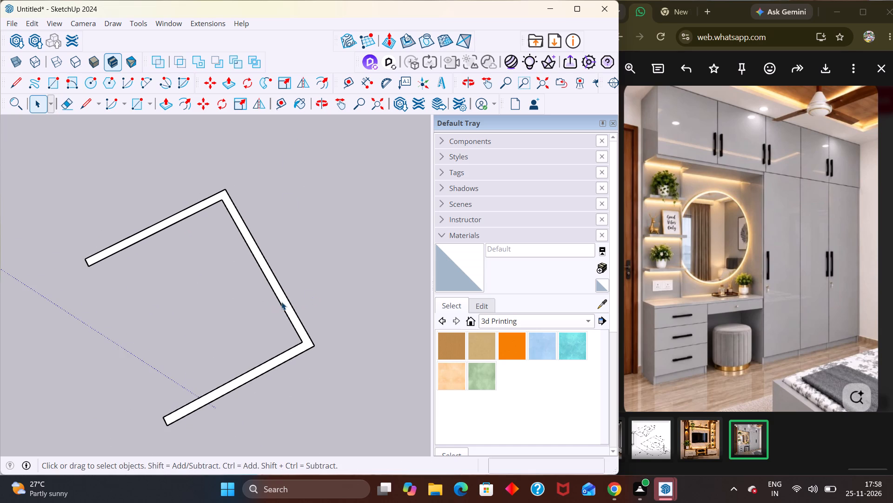
triple_click(281, 302)
right_click(282, 300)
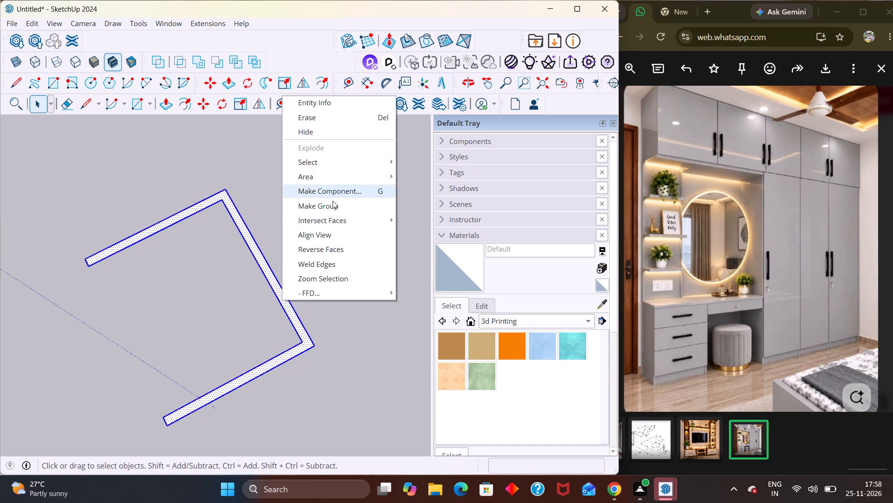
click(329, 210)
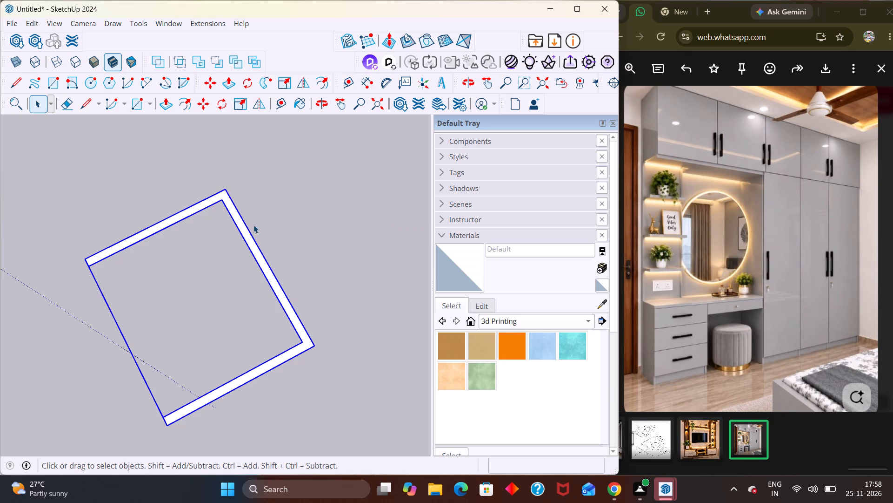
Open the wall group, extrude its U-shaped face 10' with Push/Pull, and close the group.
click(268, 265)
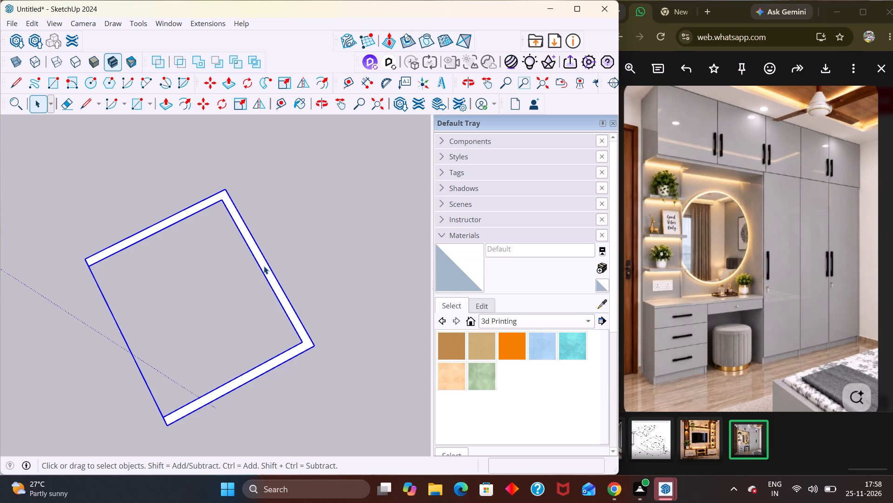
double_click(264, 266)
key(p)
click(269, 275)
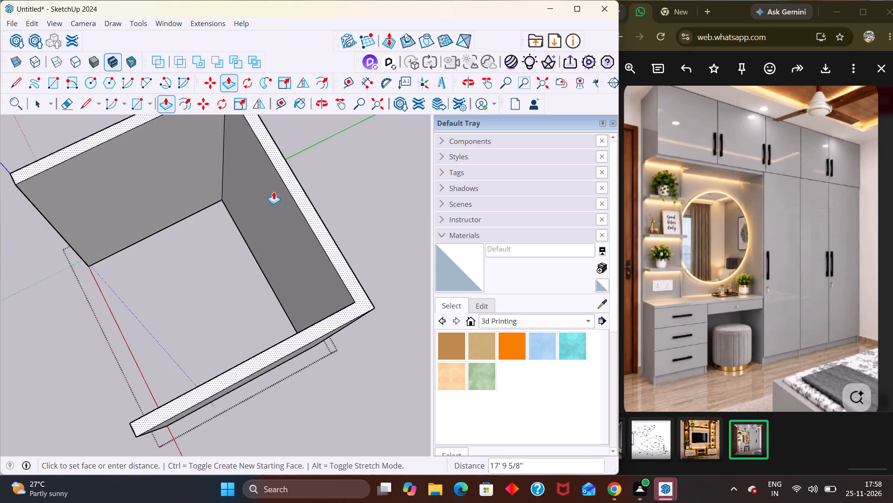
text(10')
key(Return)
key(space)
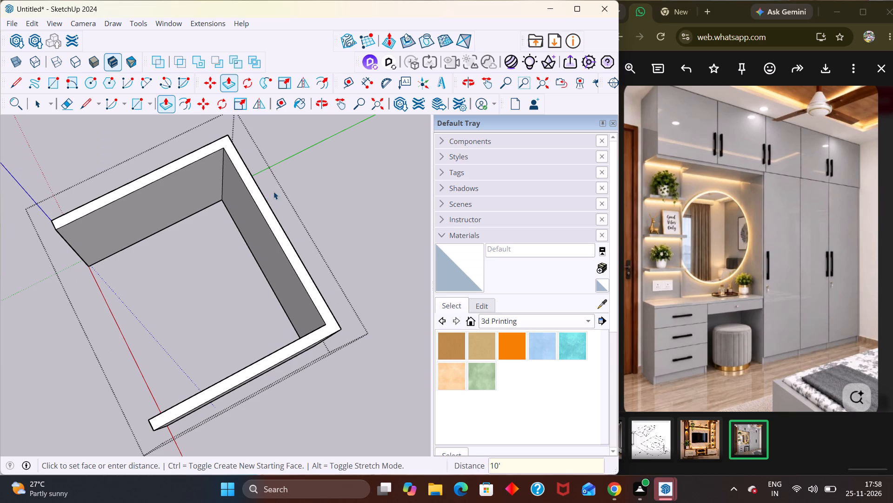
click(331, 276)
middle_drag(320, 308, 335, 186)
click(338, 233)
middle_drag(286, 343, 380, 308)
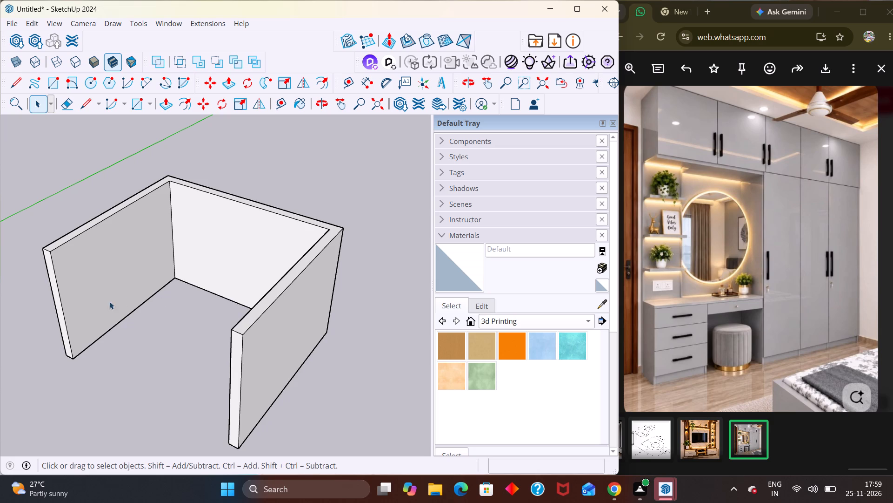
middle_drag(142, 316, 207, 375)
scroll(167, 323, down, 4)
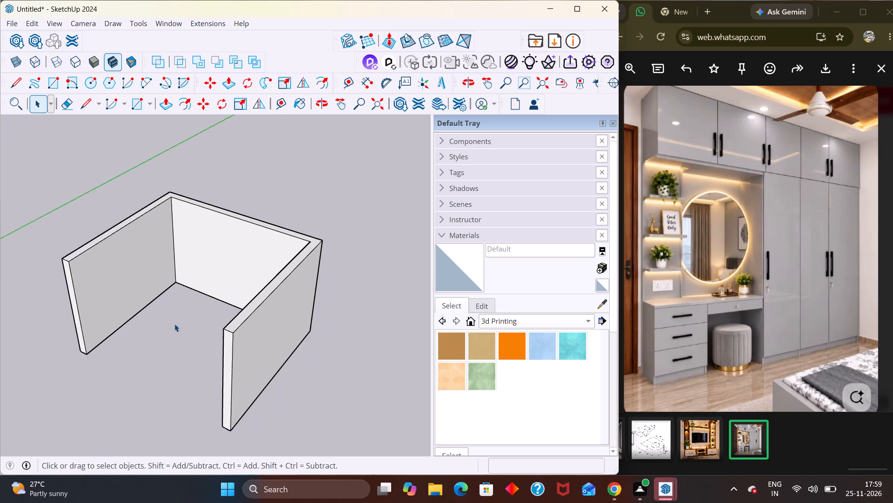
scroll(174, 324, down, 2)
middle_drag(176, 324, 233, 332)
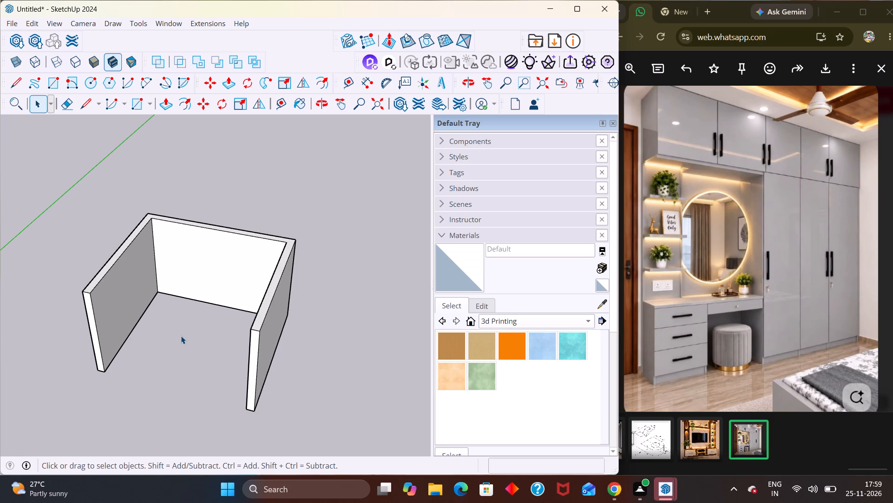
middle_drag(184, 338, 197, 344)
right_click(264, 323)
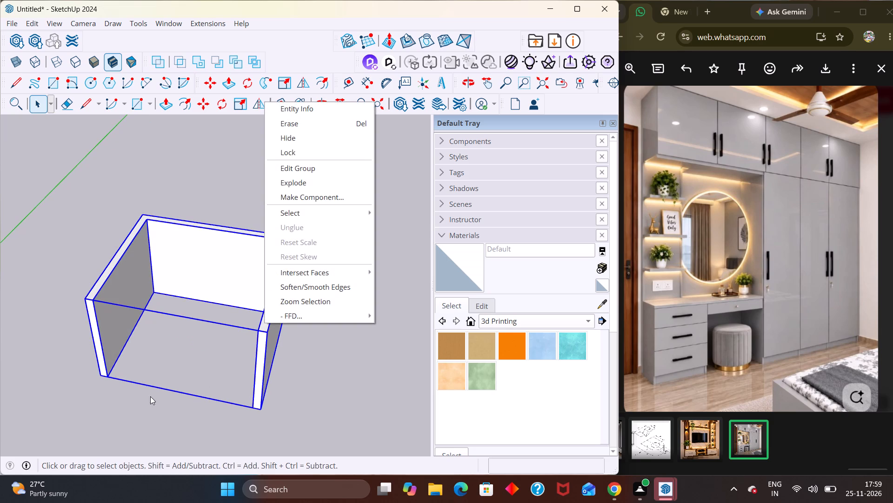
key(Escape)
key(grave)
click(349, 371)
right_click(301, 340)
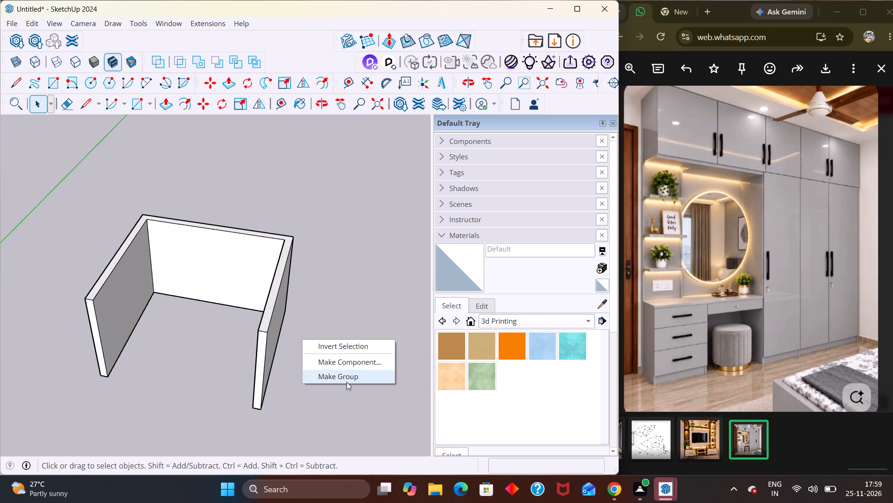
Start a new group and draw a 16' 1/2" by 14' rectangle across the wall tops between opposite outer corners.
click(346, 380)
key(r)
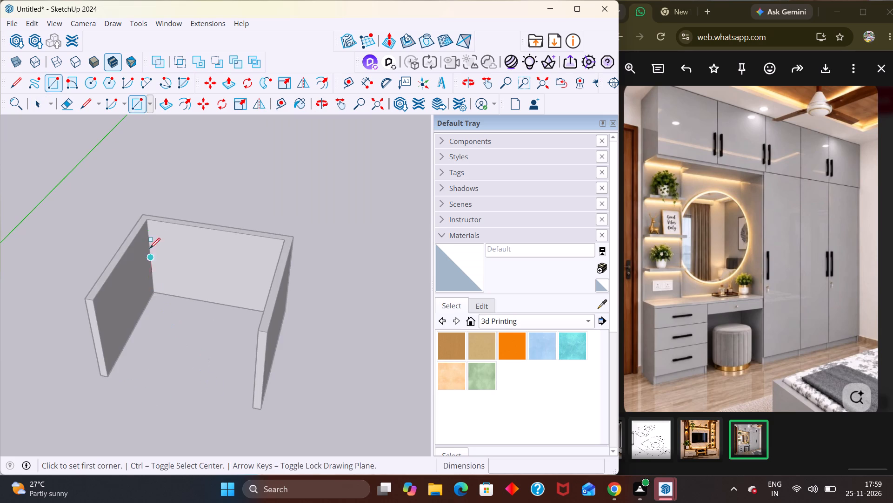
click(141, 218)
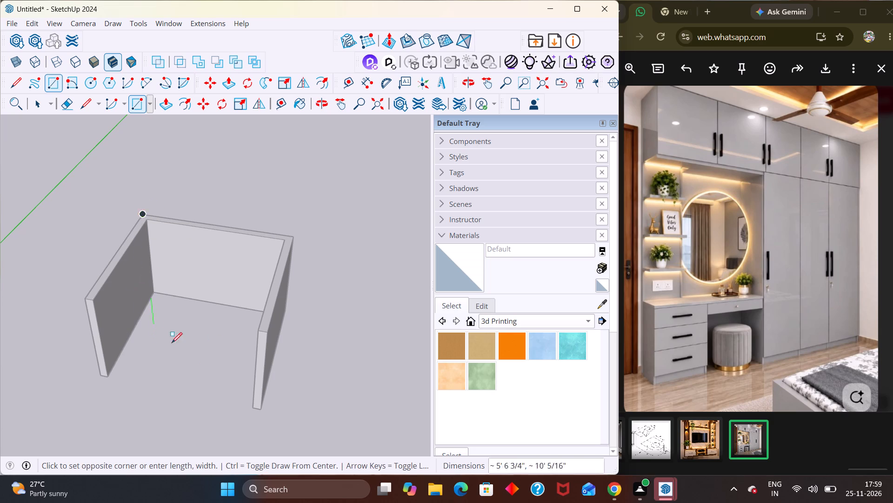
click(266, 334)
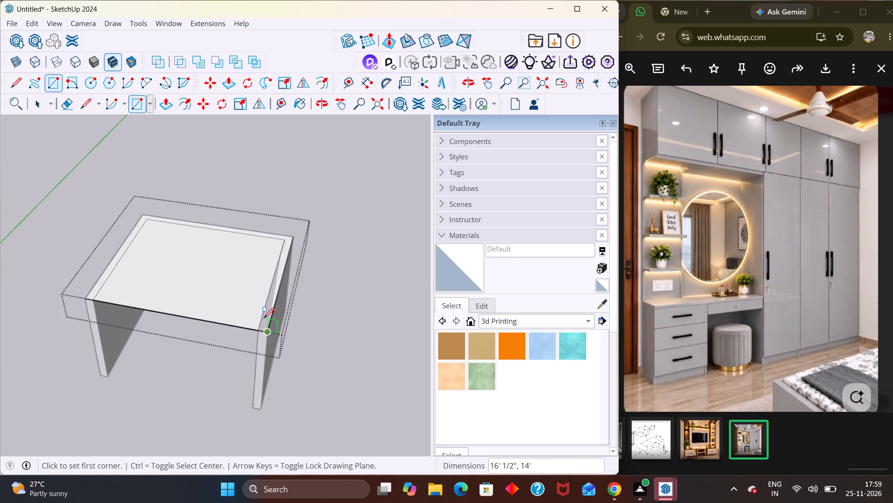
Extrude the rectangle 6" with Push/Pull to form a slab.
key(p)
click(214, 286)
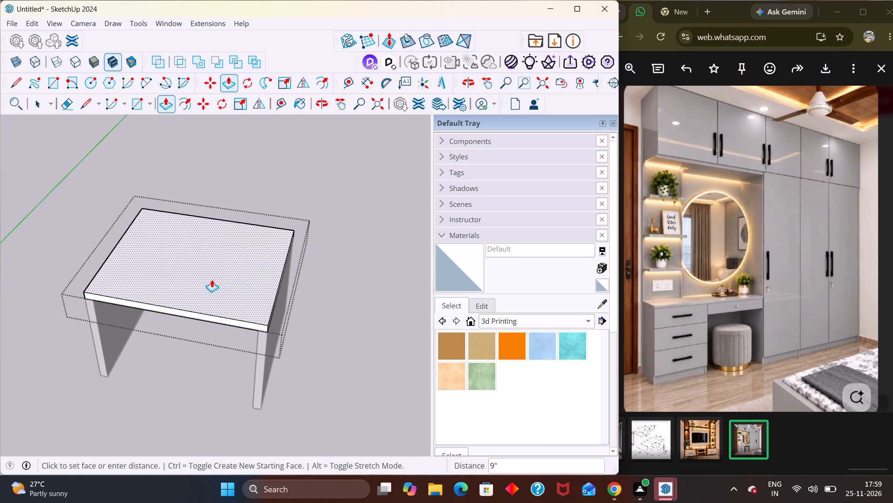
key(6)
key(shift+quotedbl)
key(Return)
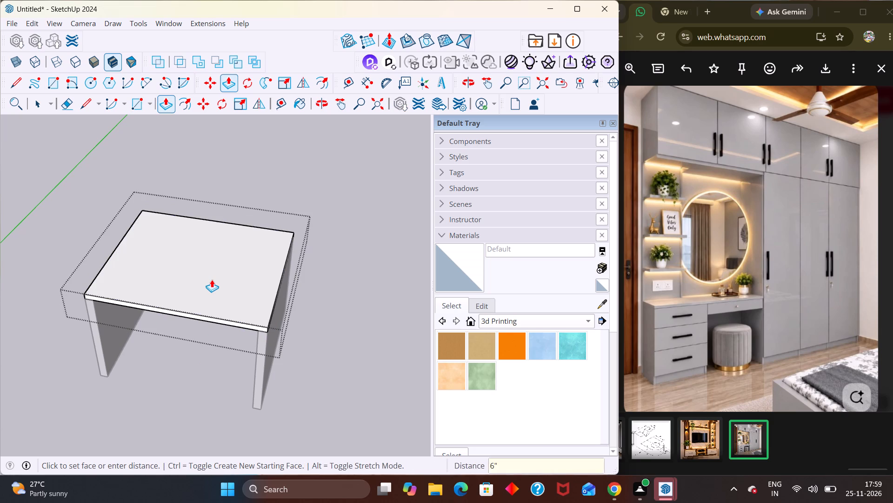
Move the whole slab down 10' 6" so it sits beneath the walls as the floor, and close its group.
key(space)
double_click(212, 279)
right_click(212, 279)
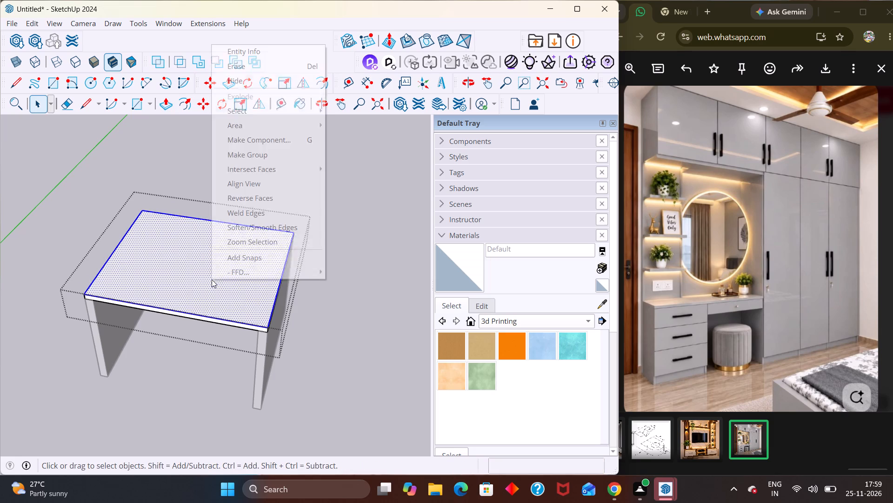
click(212, 279)
triple_click(212, 279)
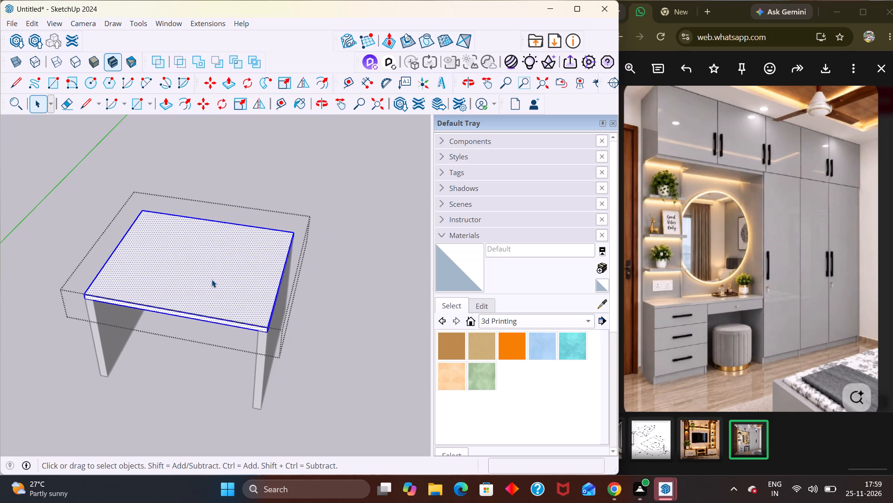
key(m)
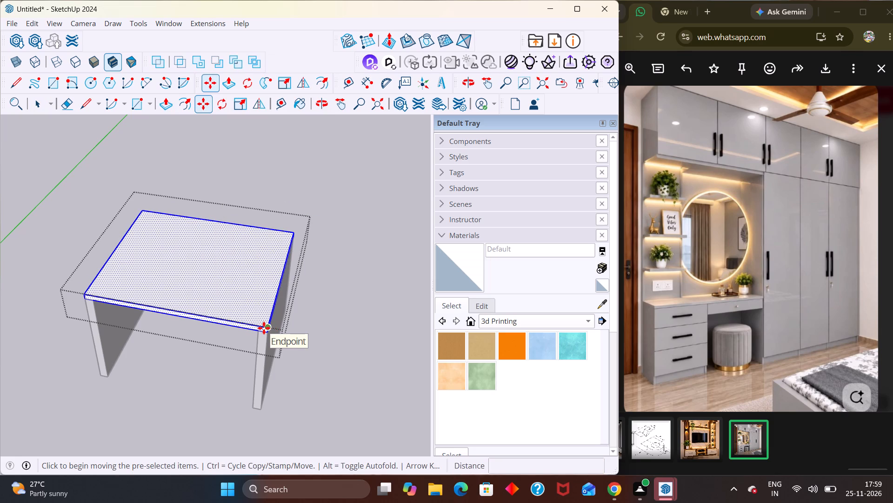
click(264, 328)
middle_drag(263, 381, 289, 198)
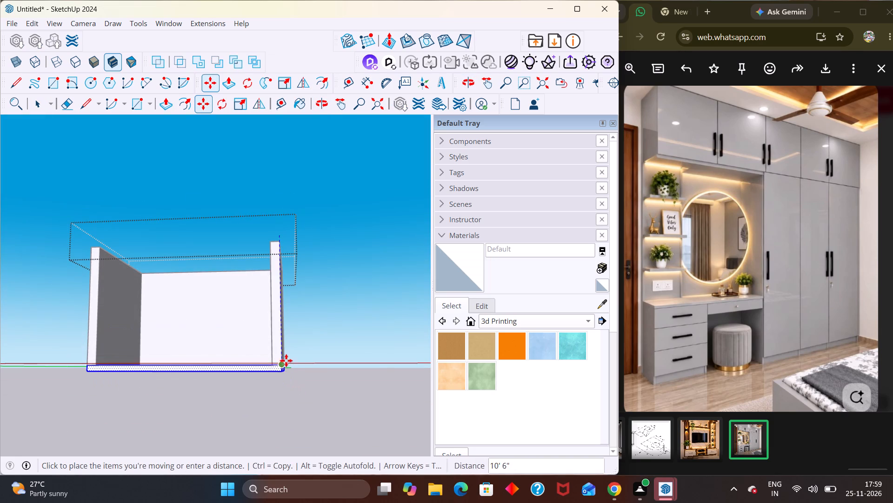
drag(281, 367, 284, 344)
key(space)
click(345, 318)
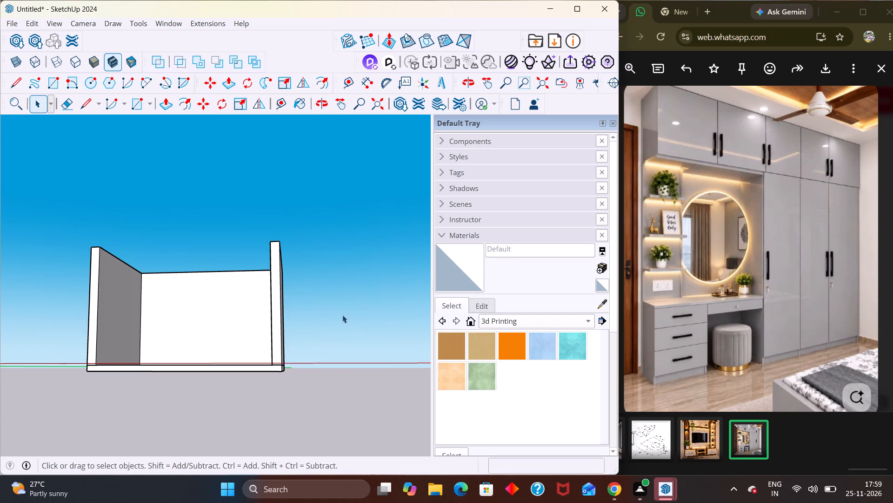
key(Escape)
Examine the three walls and floor slab from several angles, including the inner corner of the room.
middle_drag(141, 387, 112, 456)
middle_drag(100, 418, 104, 472)
middle_click(25, 502)
key(Escape)
middle_drag(42, 502, 24, 502)
scroll(99, 389, down, 3)
middle_drag(194, 360, 178, 463)
middle_drag(183, 405, 83, 401)
scroll(125, 350, up, 1)
middle_drag(218, 326, 216, 395)
scroll(214, 395, up, 1)
middle_drag(156, 371, 220, 372)
middle_drag(157, 368, 96, 338)
scroll(90, 263, up, 4)
middle_drag(195, 263, 164, 264)
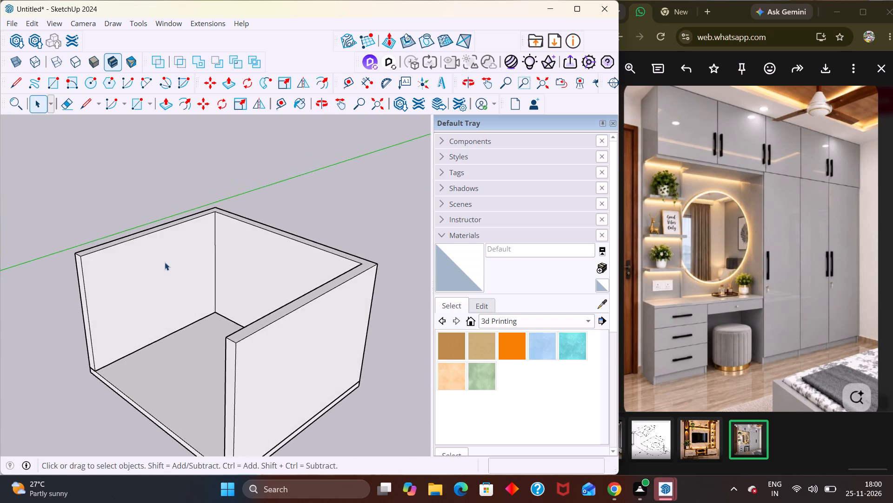
middle_drag(174, 265, 235, 271)
scroll(235, 271, down, 3)
middle_drag(186, 309, 69, 198)
scroll(69, 198, up, 4)
middle_drag(193, 291, 207, 310)
scroll(193, 291, up, 3)
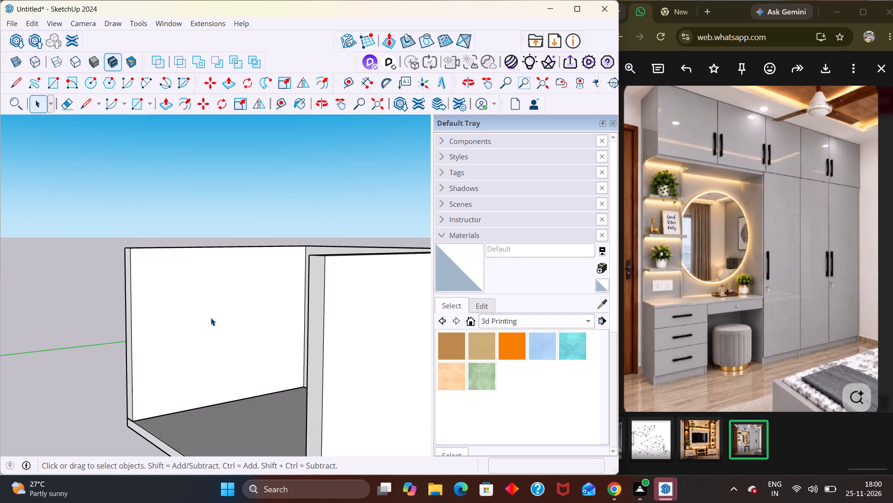
middle_drag(197, 336, 221, 368)
middle_click(183, 356)
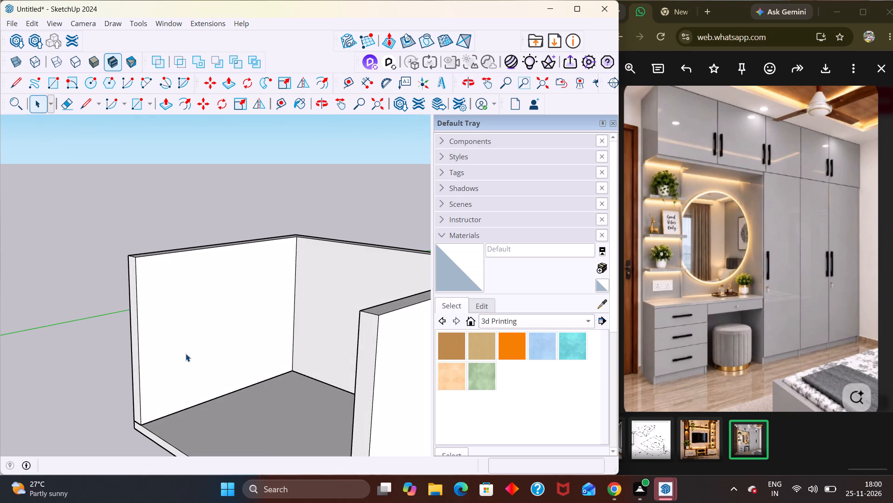
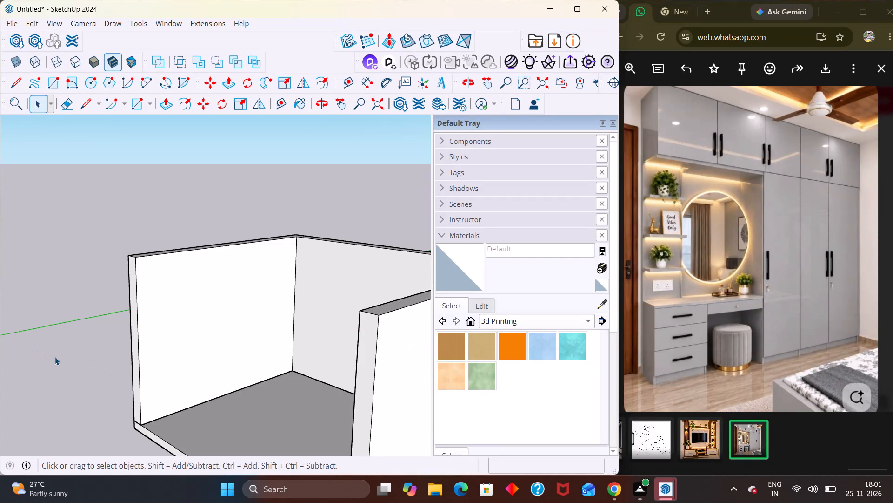
Examine the room shell from above and through its open end, including the inner face of the side wall.
scroll(202, 281, down, 13)
middle_drag(195, 270, 240, 344)
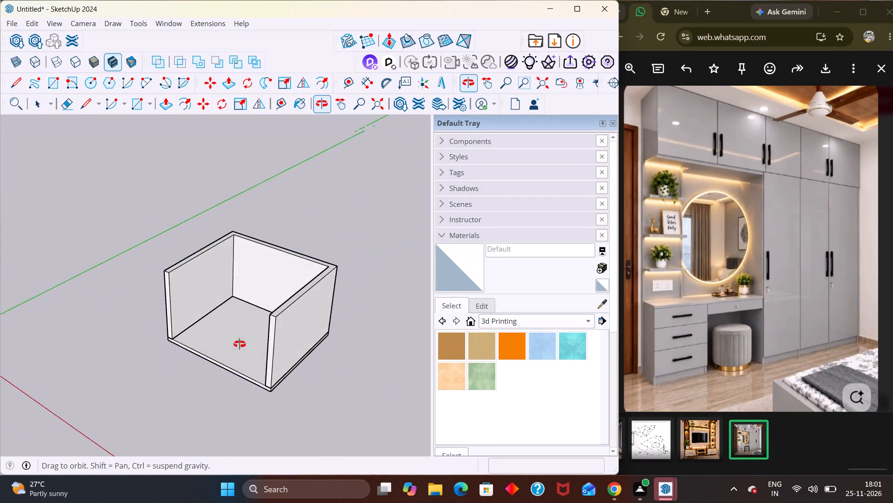
middle_drag(240, 344, 237, 344)
middle_drag(160, 337, 112, 314)
scroll(153, 262, up, 4)
middle_drag(240, 273, 157, 268)
scroll(161, 260, up, 3)
middle_drag(183, 280, 184, 266)
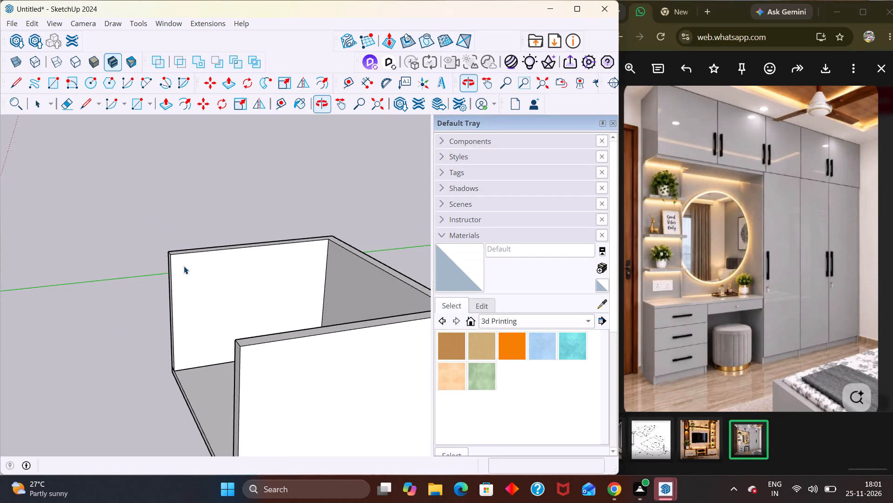
middle_drag(196, 278, 206, 321)
middle_drag(219, 322, 265, 313)
middle_drag(193, 320, 189, 304)
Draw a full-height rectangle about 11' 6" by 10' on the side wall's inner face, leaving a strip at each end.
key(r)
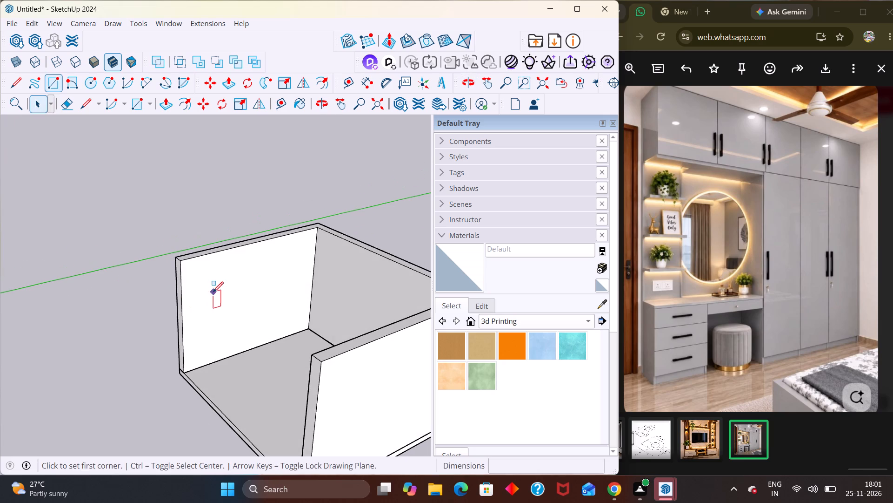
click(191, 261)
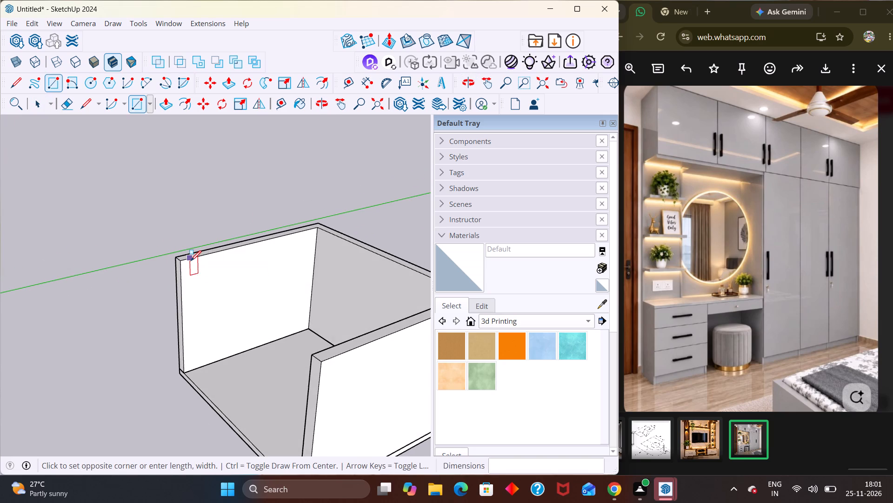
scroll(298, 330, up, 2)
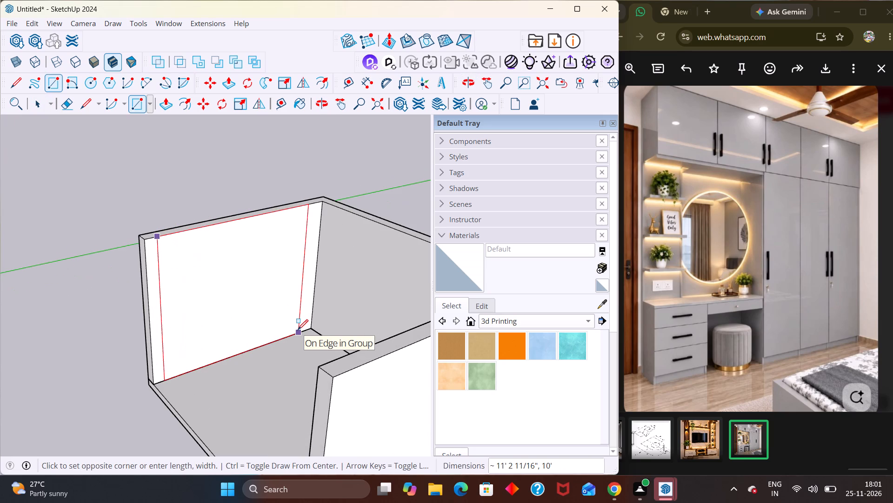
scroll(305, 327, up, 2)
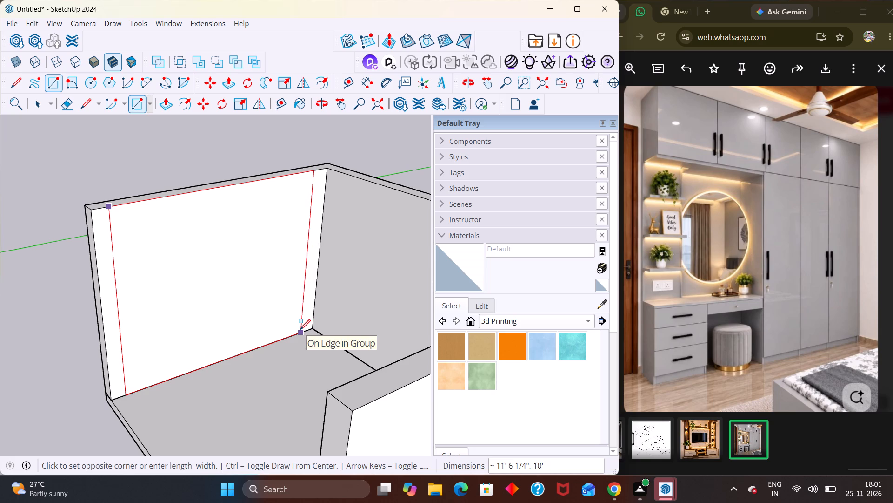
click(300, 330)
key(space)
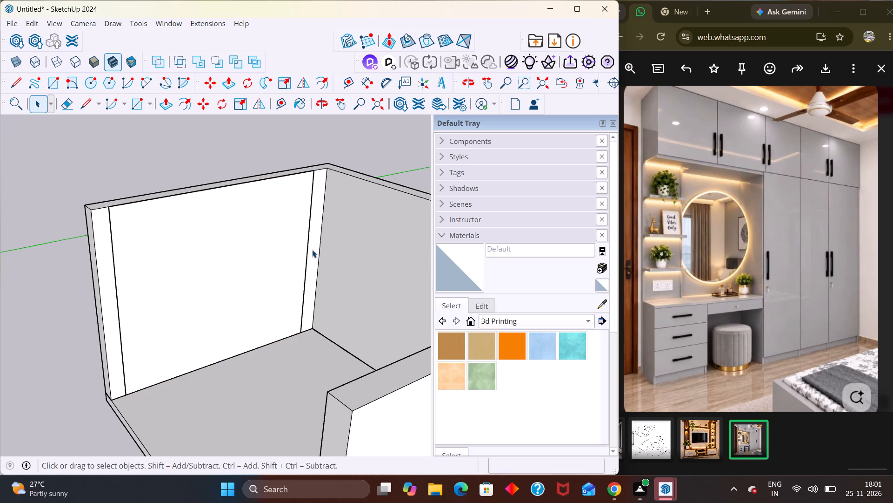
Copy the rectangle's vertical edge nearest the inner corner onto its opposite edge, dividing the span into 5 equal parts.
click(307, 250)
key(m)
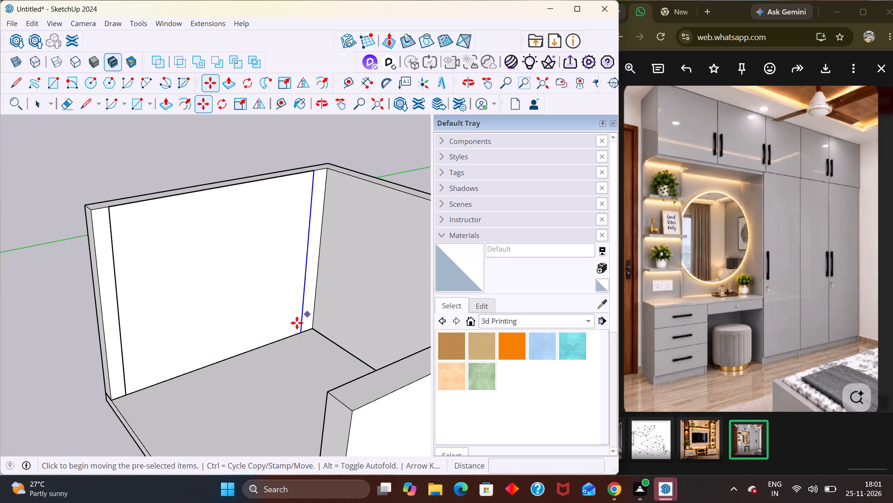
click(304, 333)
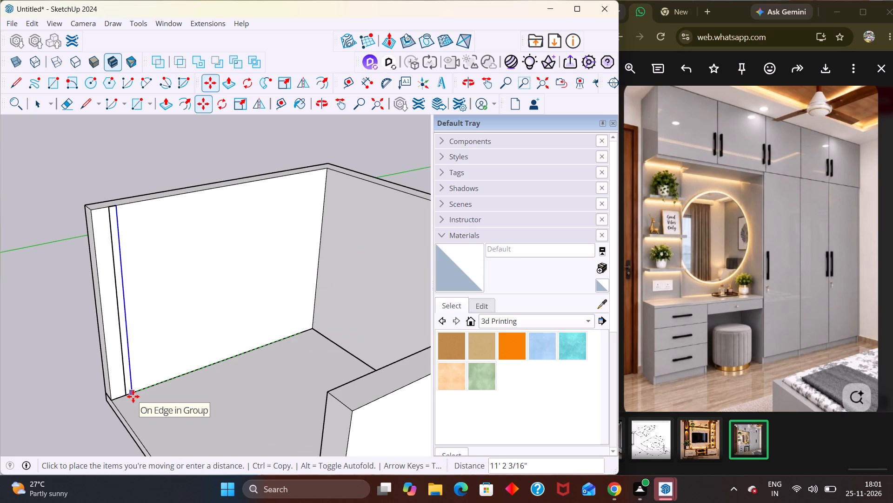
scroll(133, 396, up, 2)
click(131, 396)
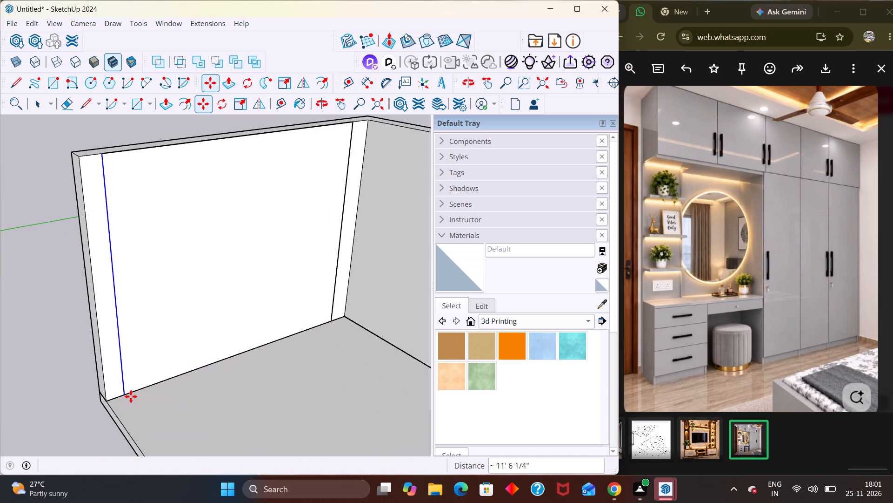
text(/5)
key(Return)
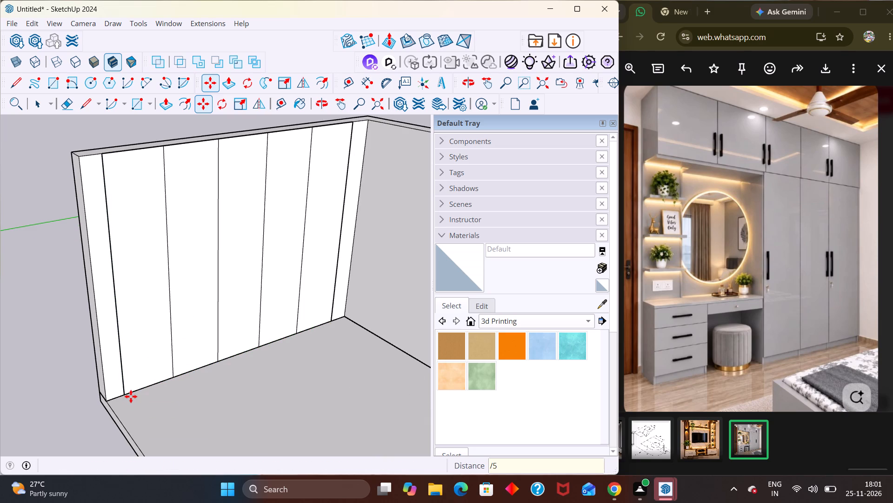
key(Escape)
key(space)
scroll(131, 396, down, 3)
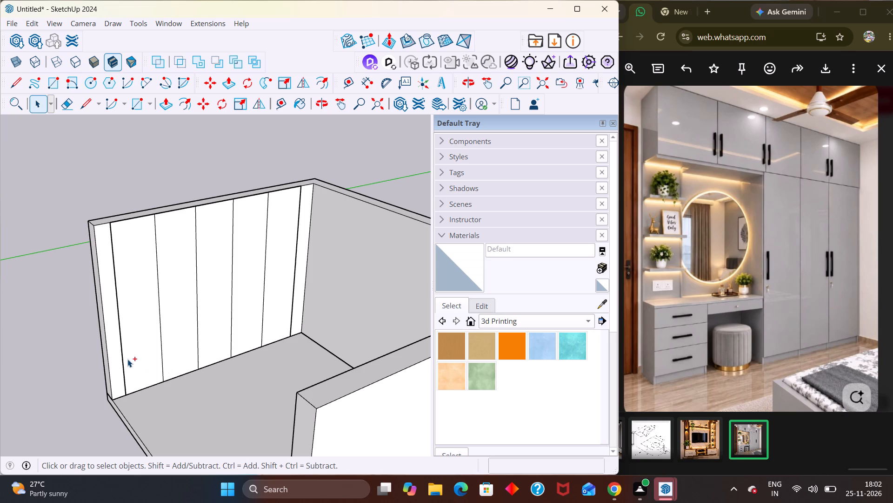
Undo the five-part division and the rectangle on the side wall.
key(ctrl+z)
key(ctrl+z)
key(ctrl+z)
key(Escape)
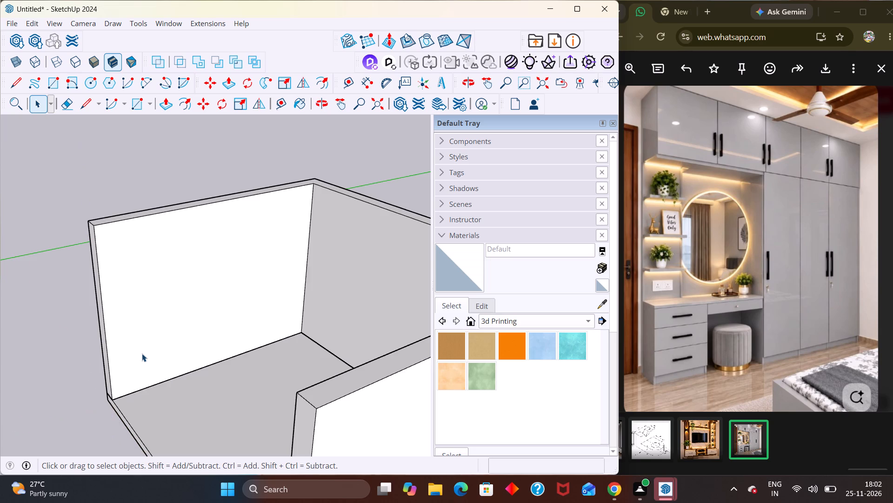
Draw a rectangle about 12' 8" by 10' on the side wall's inner face, reaching the inner corner, and group it.
key(r)
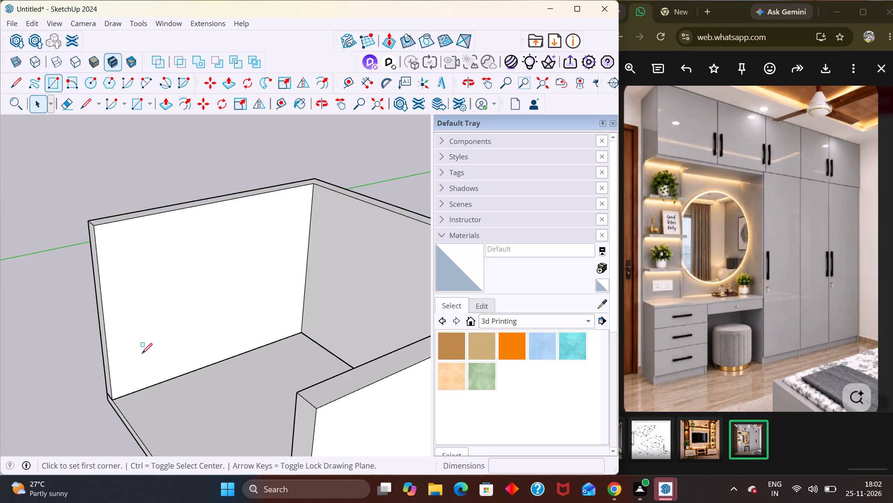
click(107, 226)
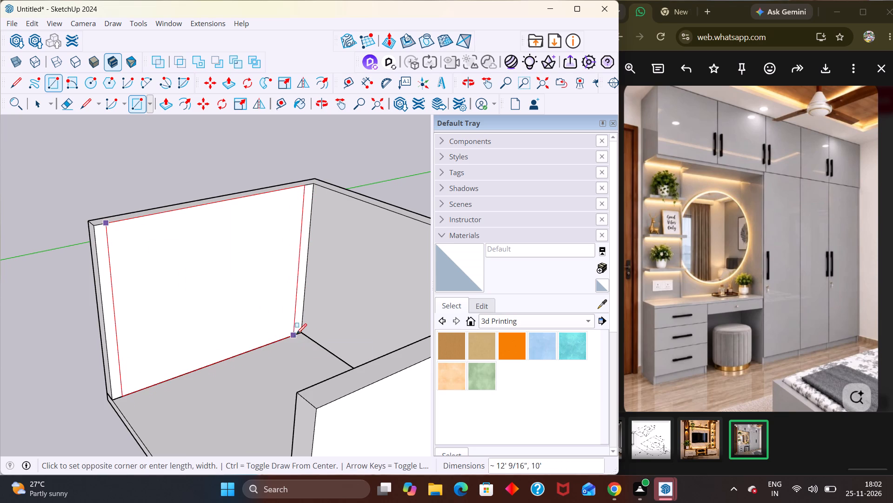
scroll(296, 333, up, 6)
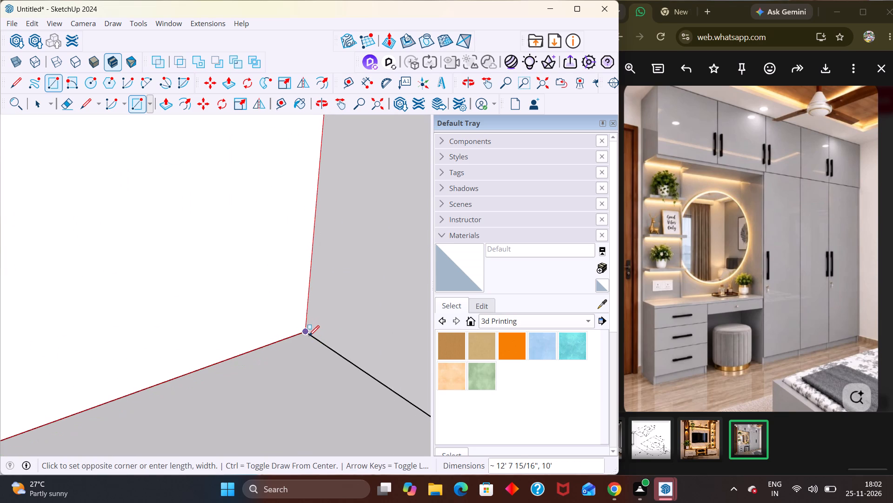
click(309, 335)
scroll(308, 331, down, 5)
key(space)
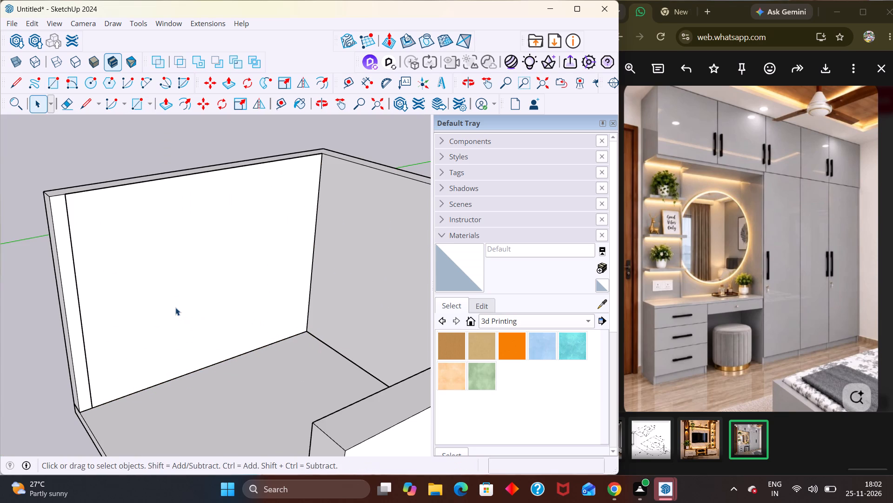
double_click(175, 307)
right_click(175, 307)
click(225, 219)
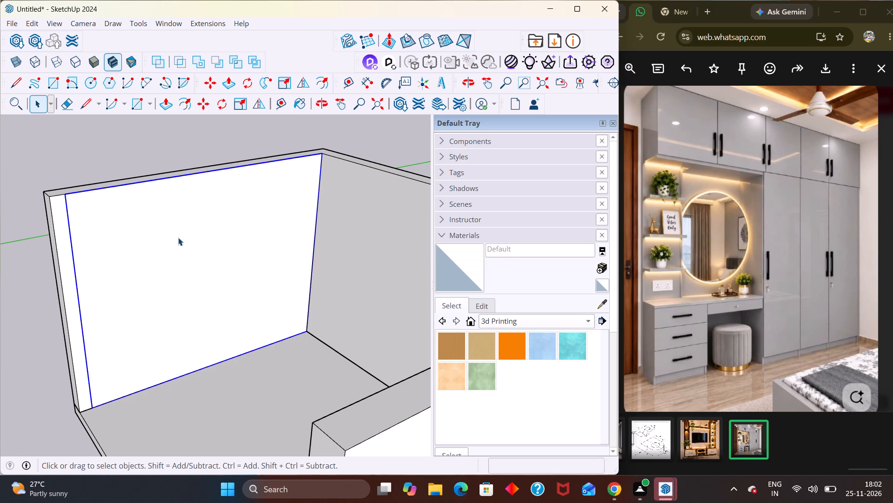
Extrude the grouped rectangle's face 350 mm into the room with Push/Pull, and close the group.
double_click(178, 238)
key(p)
click(176, 240)
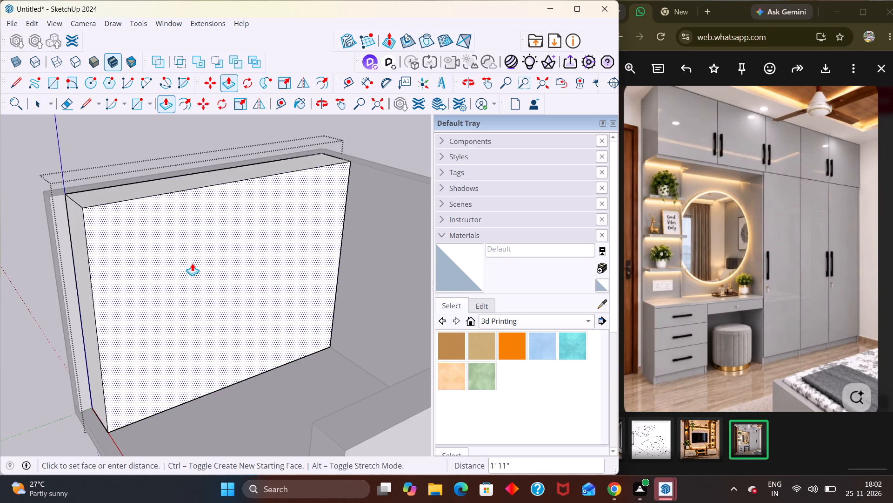
middle_drag(192, 263, 299, 284)
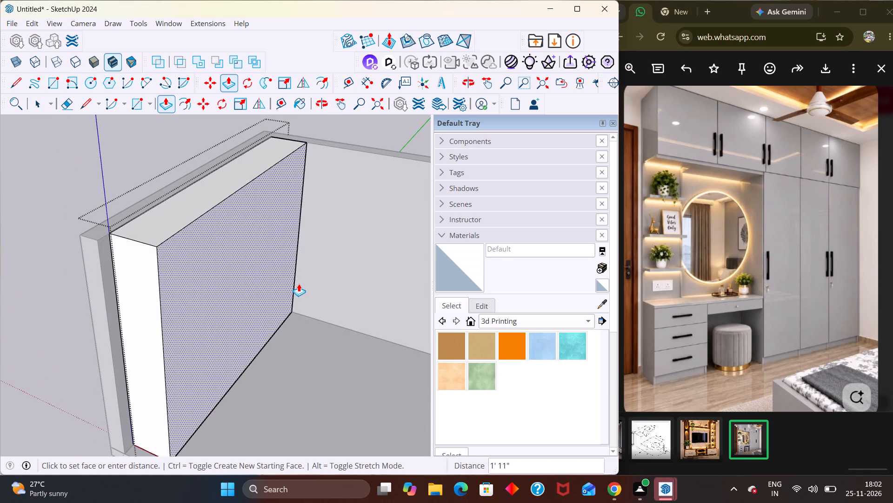
text(350)
text(MM)
key(Return)
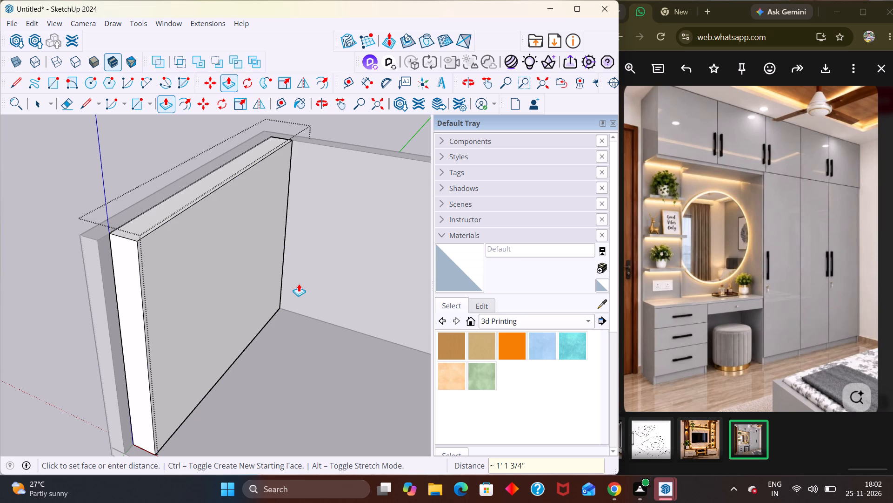
key(space)
scroll(289, 278, down, 4)
click(358, 102)
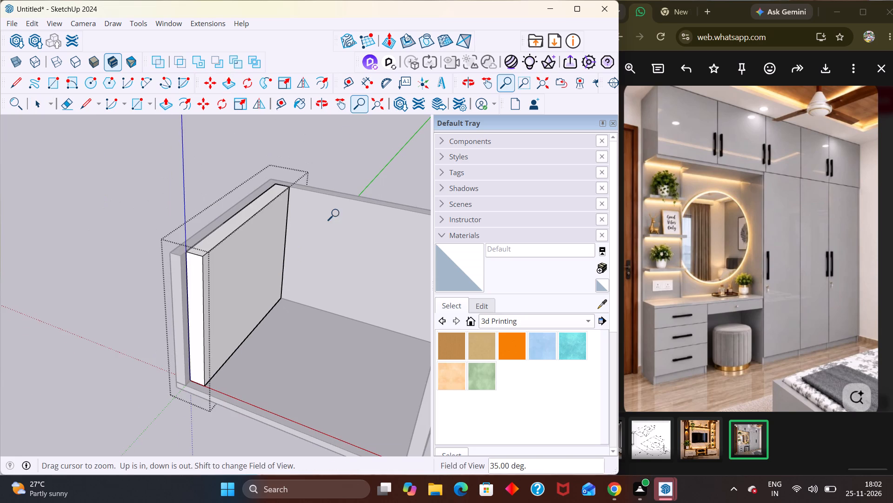
click(334, 172)
key(Escape)
key(space)
click(334, 172)
Examine the extruded block against the side wall from several angles, including from above and at its open end.
middle_drag(320, 224, 369, 309)
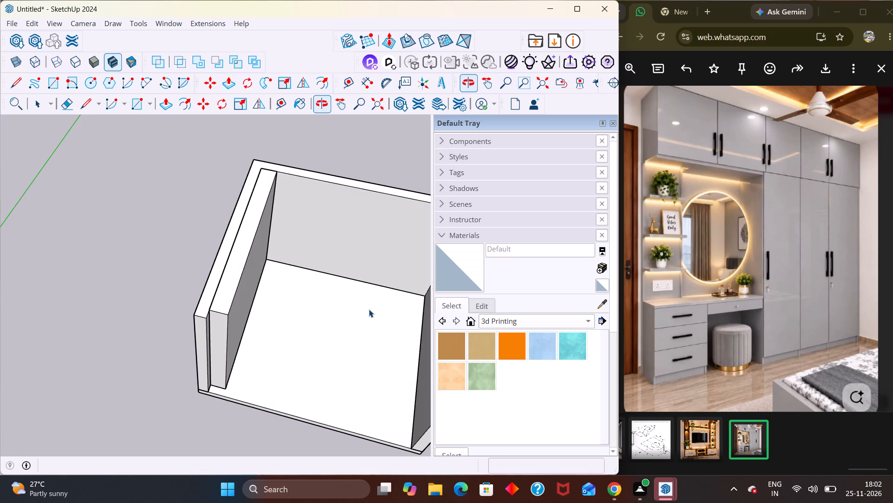
middle_drag(298, 353, 269, 232)
scroll(241, 284, up, 2)
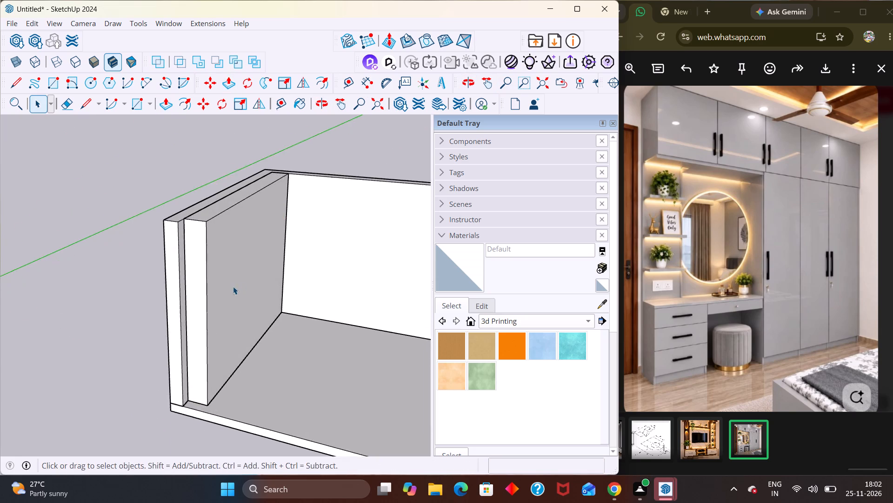
scroll(233, 286, up, 1)
middle_drag(264, 313, 194, 346)
middle_drag(160, 278, 124, 284)
scroll(133, 281, up, 1)
middle_drag(126, 284, 137, 390)
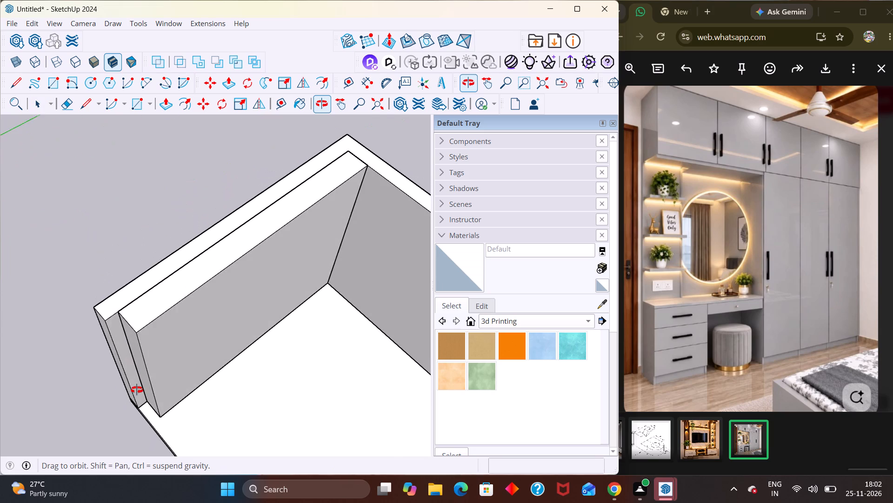
middle_drag(137, 390, 298, 367)
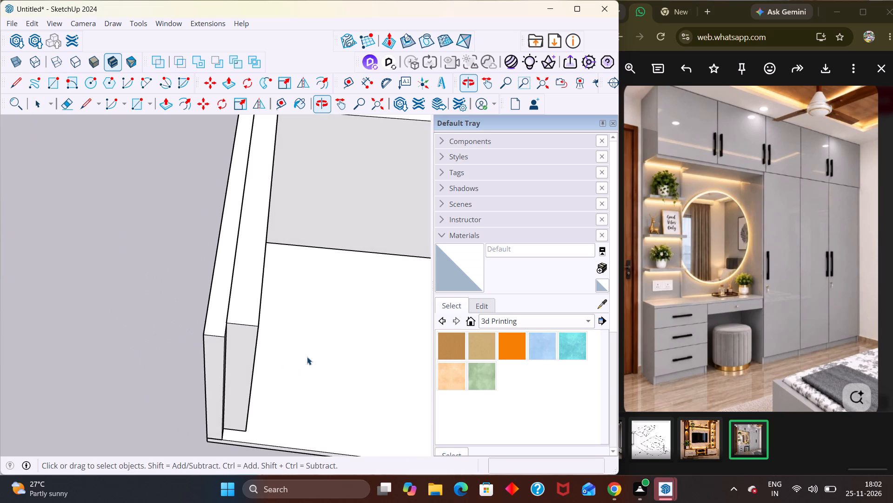
middle_drag(288, 369, 124, 304)
scroll(124, 303, up, 2)
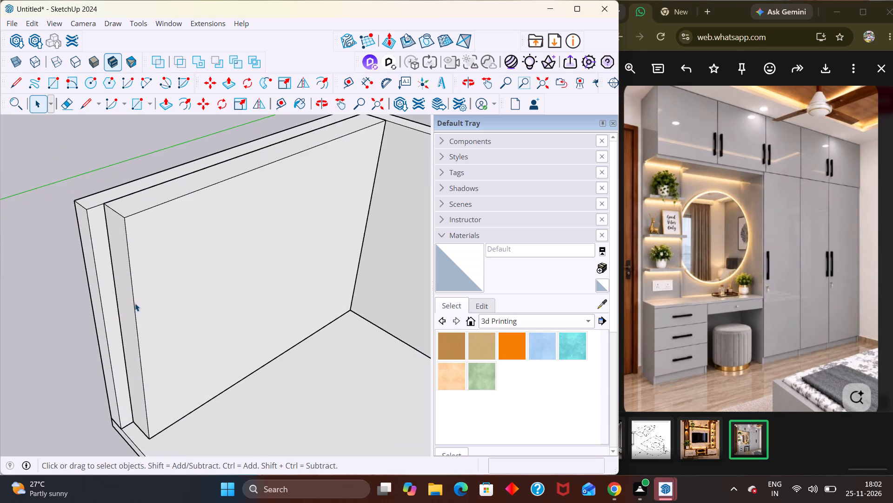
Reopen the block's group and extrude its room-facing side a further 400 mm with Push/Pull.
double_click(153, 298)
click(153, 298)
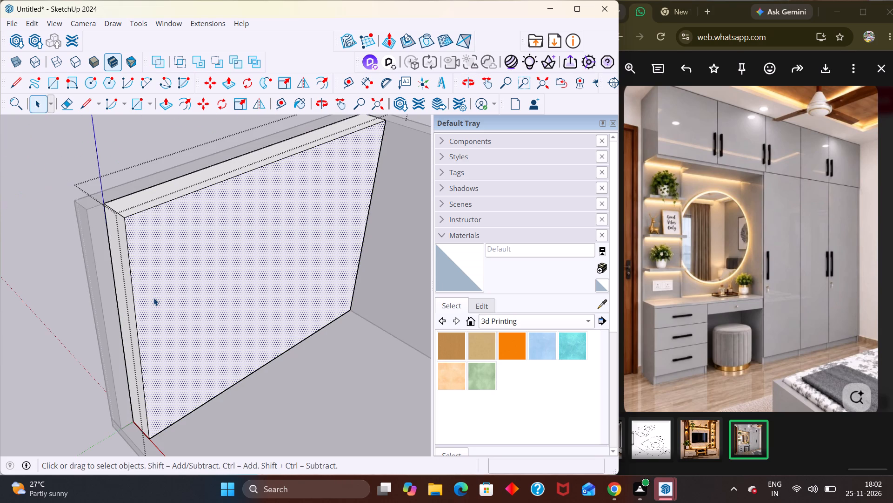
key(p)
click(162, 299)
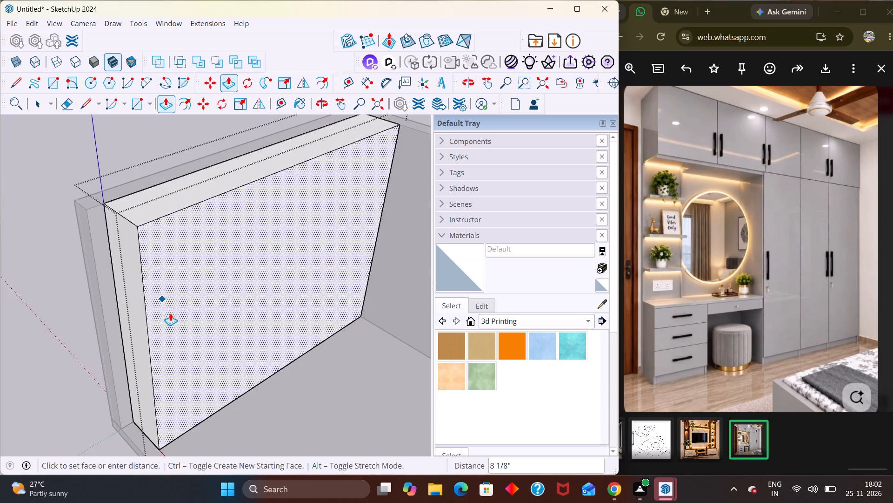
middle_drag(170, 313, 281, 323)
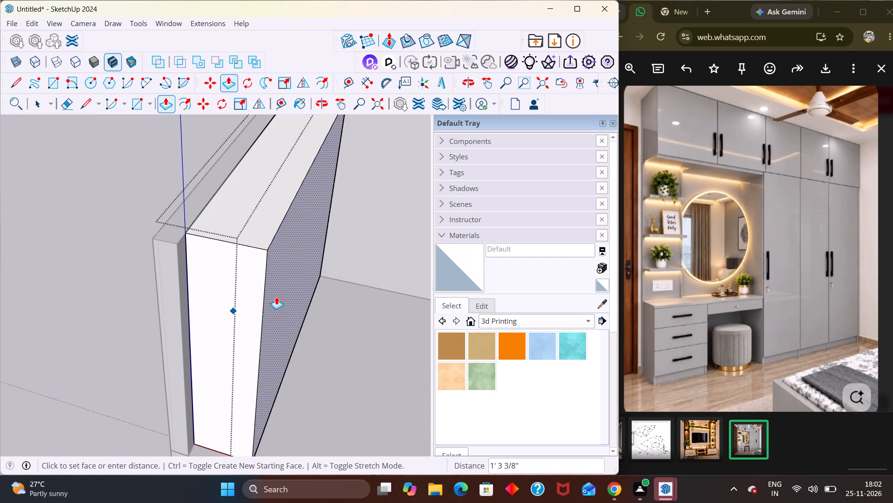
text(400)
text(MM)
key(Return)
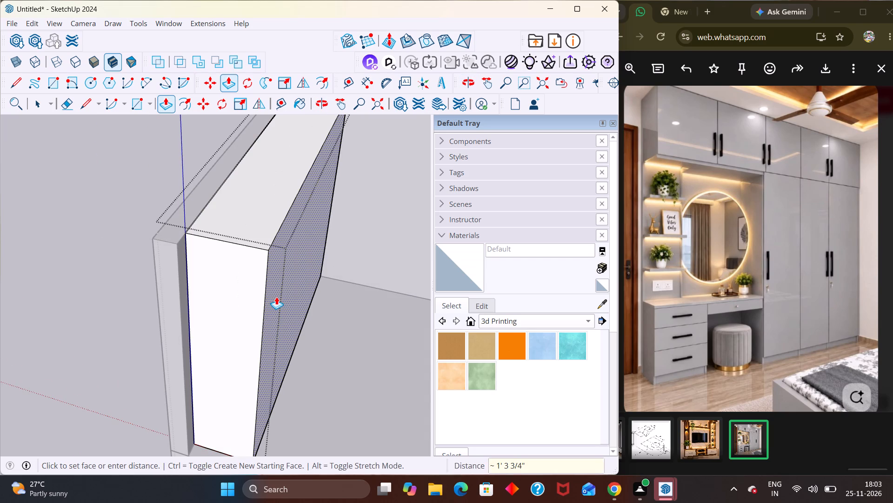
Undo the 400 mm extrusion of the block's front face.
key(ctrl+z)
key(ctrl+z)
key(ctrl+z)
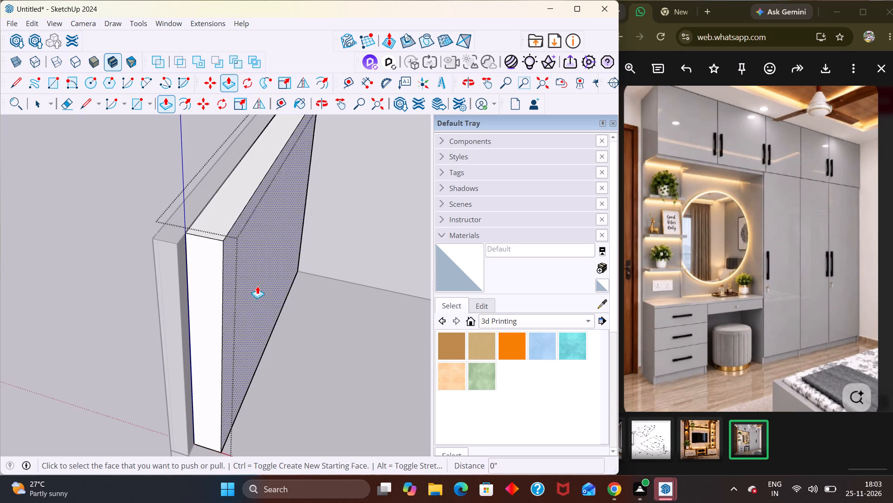
Undo the block's original extrusion, extrude the same face 400 mm into the room with Push/Pull, and close the group.
key(ctrl+z)
click(243, 279)
text(400)
text(MM)
key(Return)
key(space)
scroll(288, 283, down, 2)
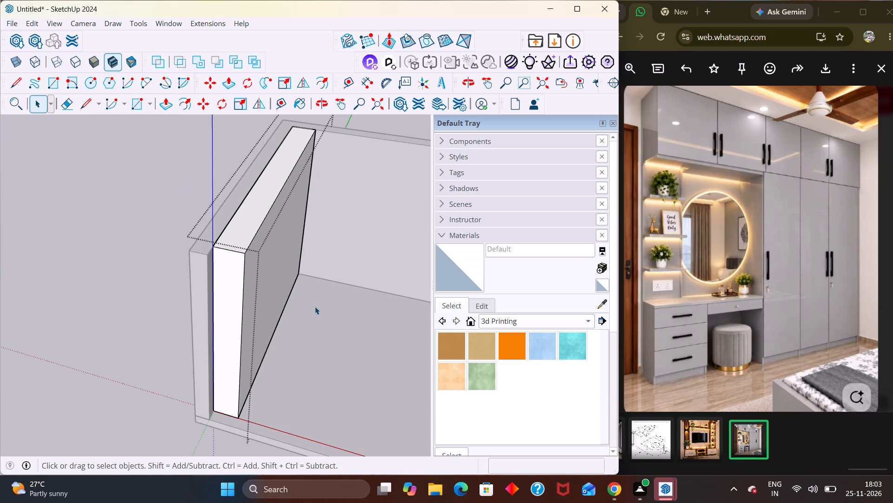
click(316, 309)
key(Escape)
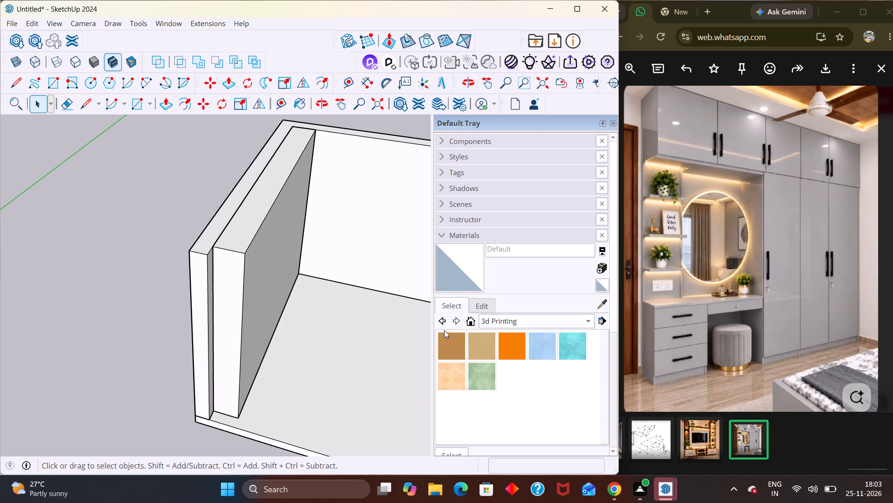
Divide the block's front face into five equal vertical panels by copying its front vertical edge to the opposite end with /5 inside the group.
middle_drag(328, 380, 265, 365)
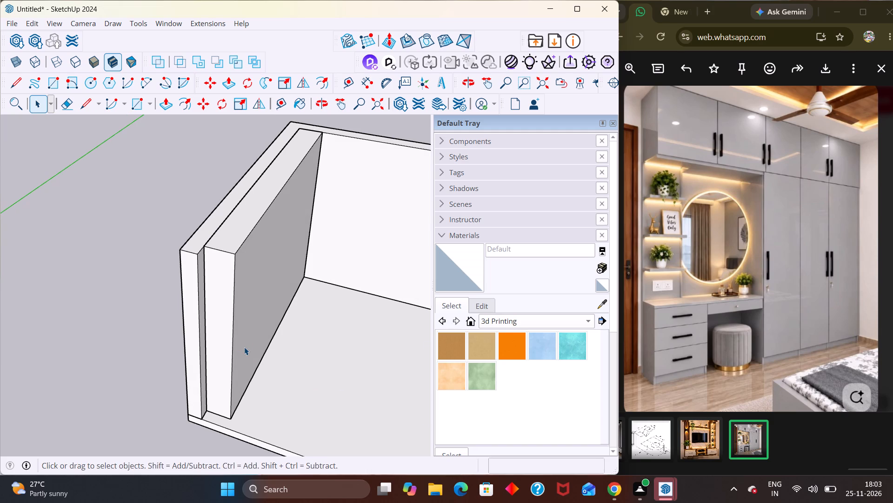
middle_drag(350, 298, 251, 230)
scroll(292, 263, down, 2)
middle_drag(320, 319, 267, 346)
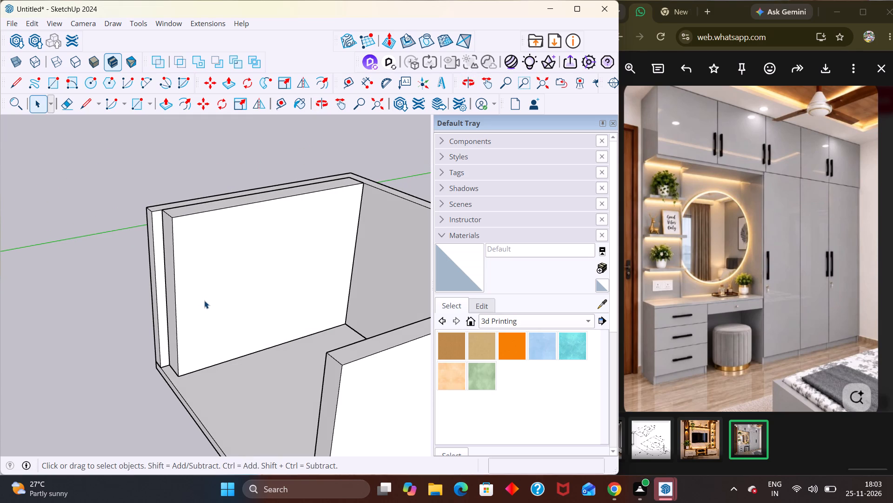
scroll(184, 292, up, 3)
click(172, 263)
scroll(172, 263, up, 4)
click(218, 282)
click(210, 281)
click(227, 270)
click(218, 268)
double_click(190, 272)
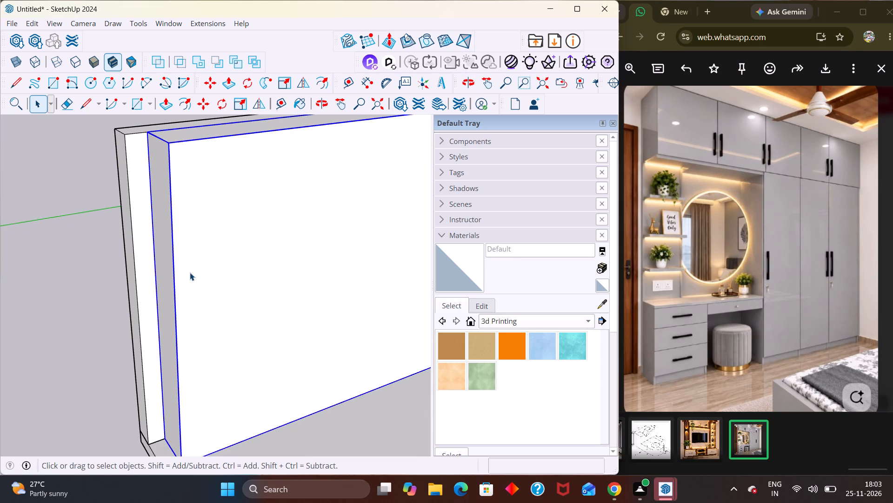
scroll(190, 272, up, 1)
click(173, 279)
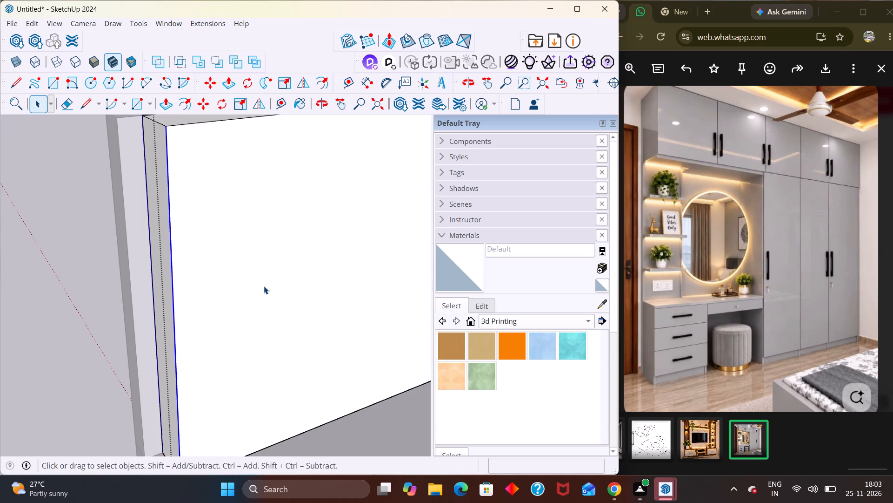
scroll(264, 286, down, 2)
key(m)
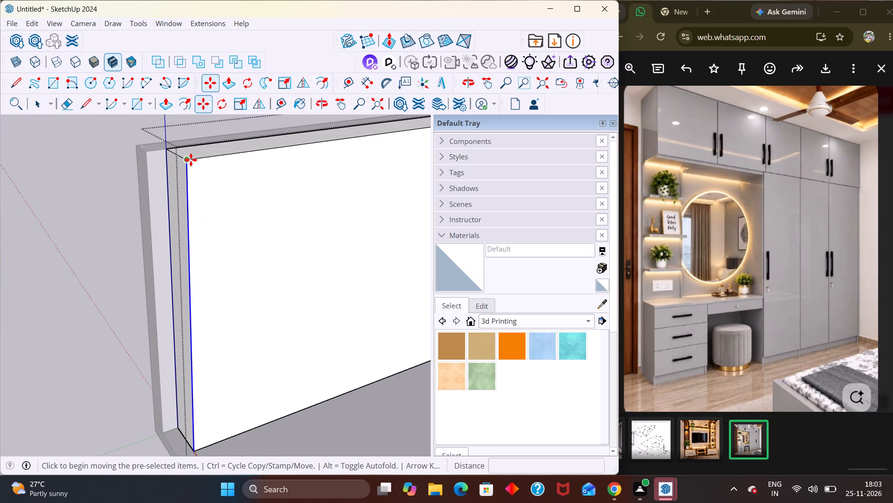
click(189, 160)
scroll(189, 160, down, 6)
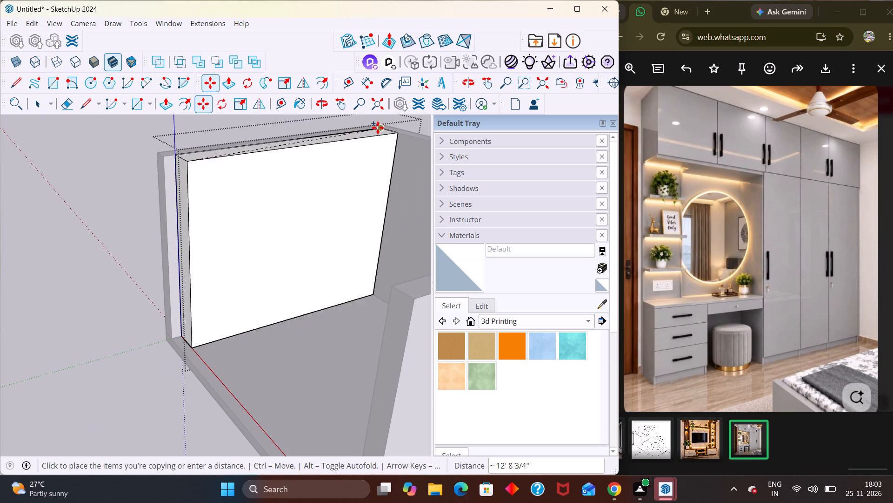
scroll(378, 128, up, 3)
click(403, 136)
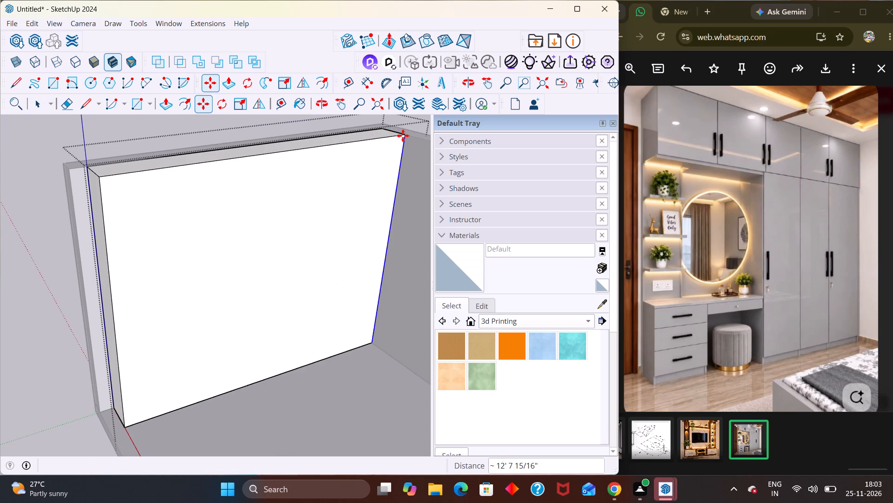
text(/5)
key(Return)
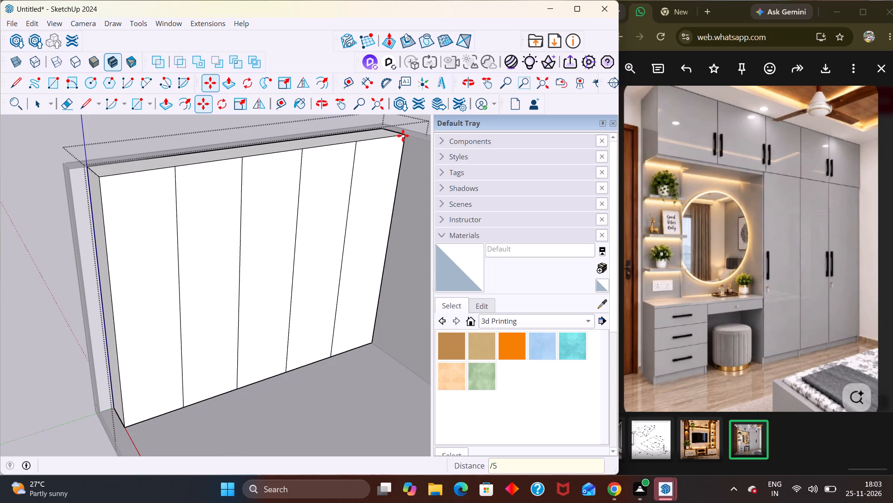
key(space)
scroll(300, 257, down, 4)
click(276, 156)
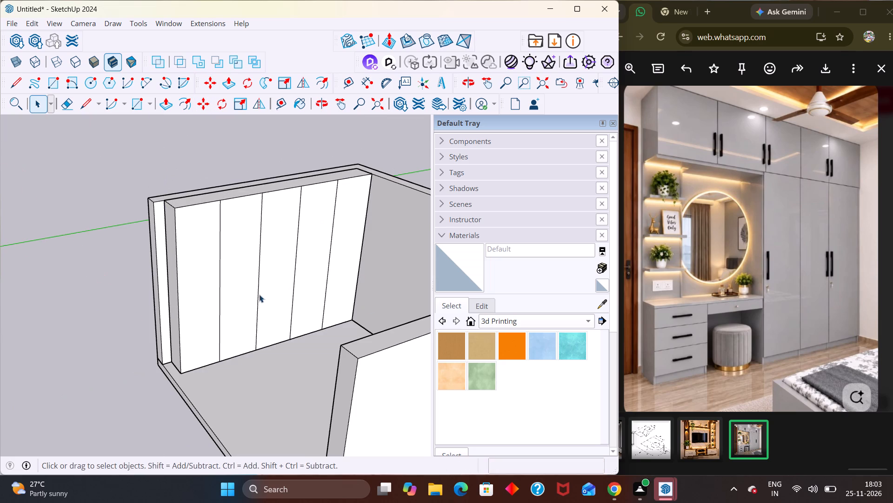
Examine the panelled block against the side wall and the room shell from several angles, comparing it with the reference wardrobe.
scroll(259, 294, down, 2)
middle_drag(261, 300, 355, 244)
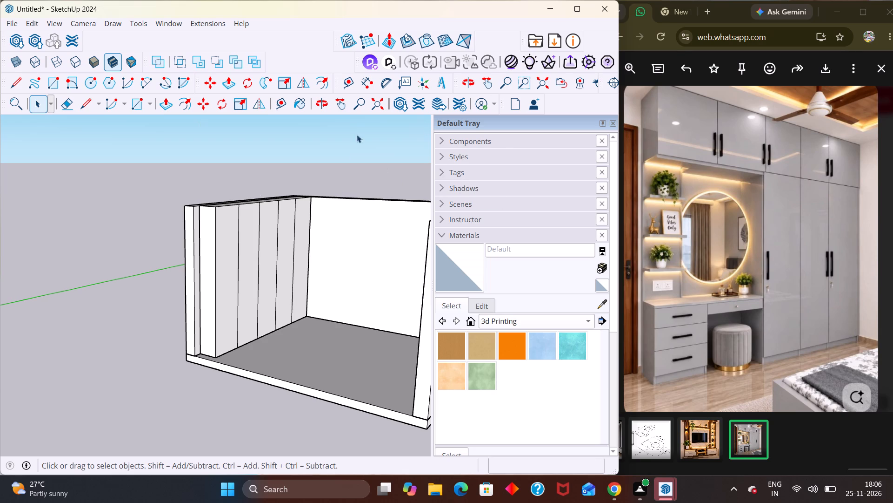
middle_drag(266, 204, 123, 238)
middle_drag(260, 263, 97, 265)
middle_drag(244, 268, 46, 293)
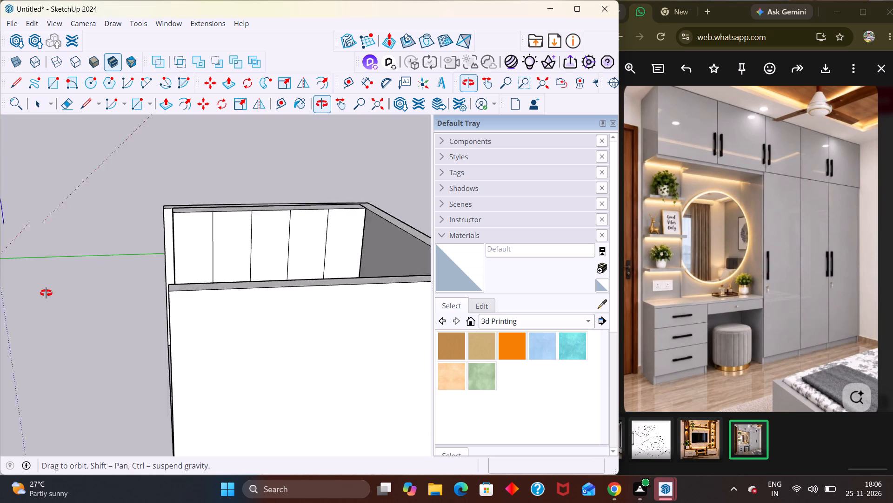
middle_drag(46, 293, 48, 290)
scroll(147, 262, up, 1)
middle_drag(190, 300, 231, 335)
scroll(230, 283, up, 2)
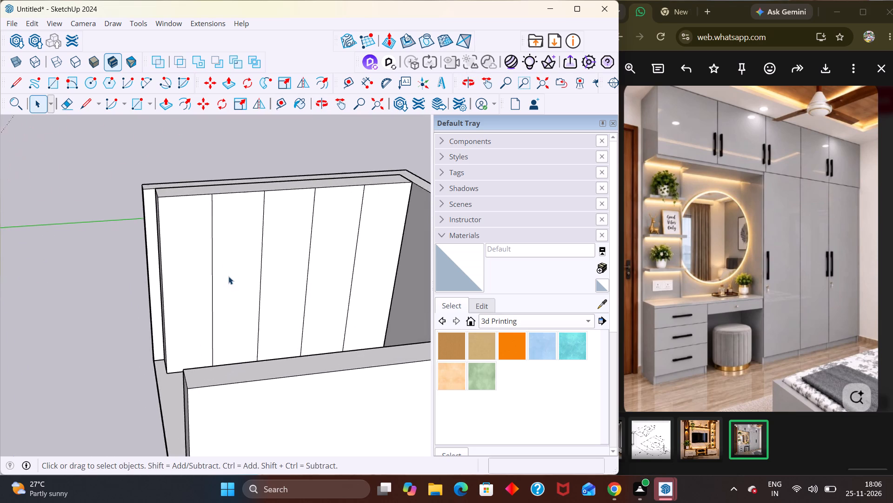
scroll(228, 276, up, 1)
middle_drag(228, 280, 229, 241)
middle_drag(228, 241, 260, 267)
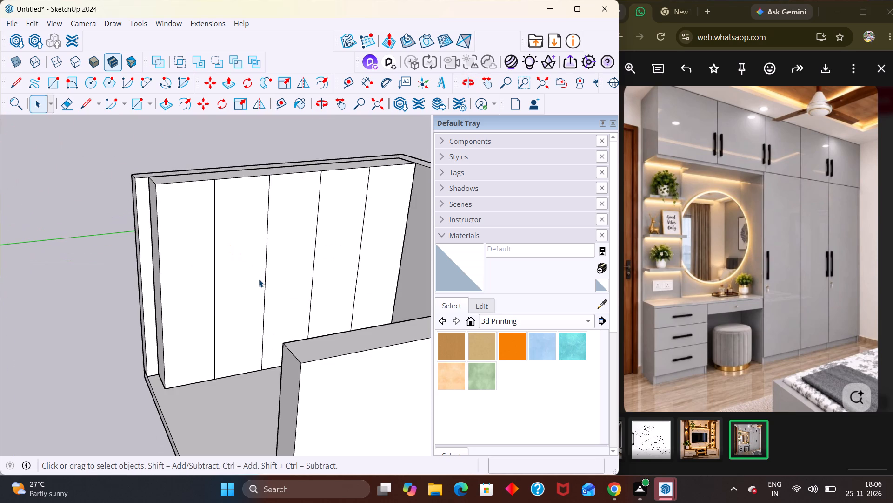
scroll(192, 204, up, 2)
middle_drag(211, 244, 209, 207)
scroll(209, 211, down, 3)
key(l)
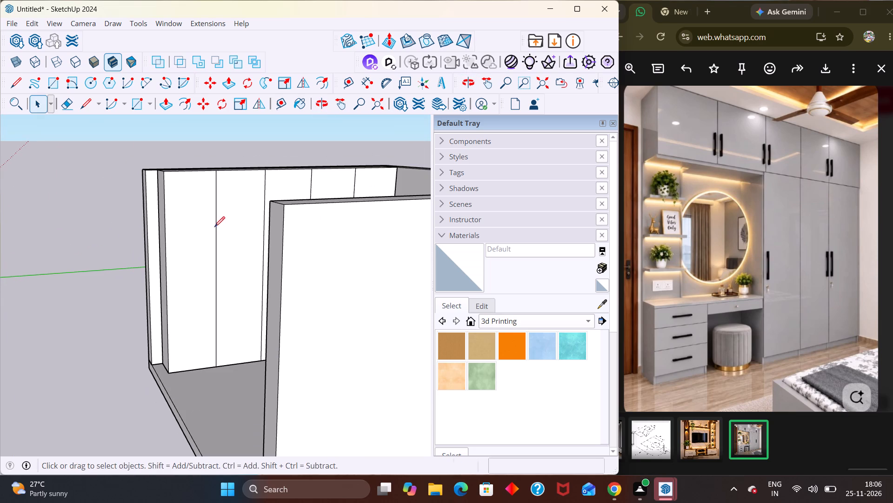
key(space)
scroll(215, 227, down, 3)
middle_drag(202, 242, 324, 301)
scroll(292, 239, up, 1)
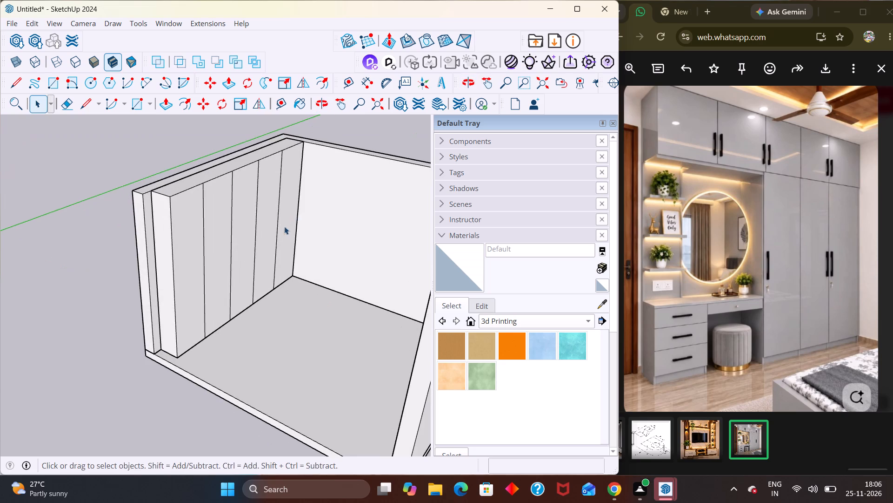
middle_drag(284, 226, 271, 152)
scroll(271, 152, up, 3)
middle_drag(260, 180, 207, 182)
middle_drag(264, 190, 273, 194)
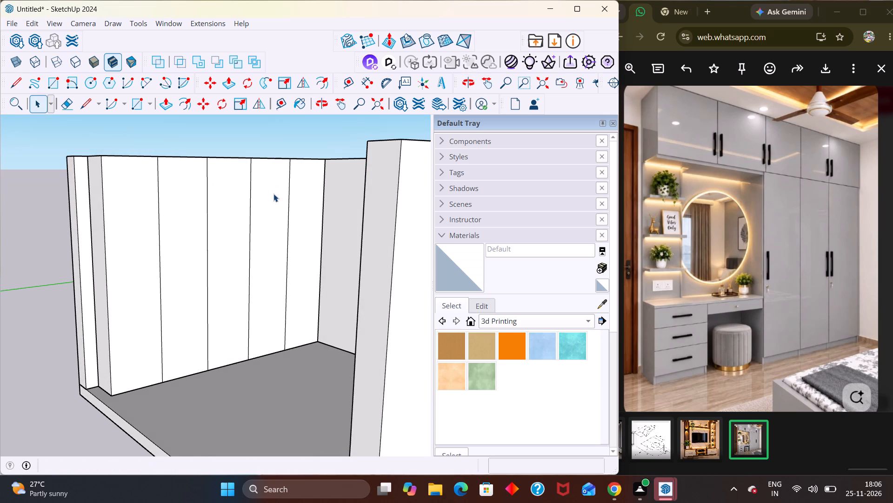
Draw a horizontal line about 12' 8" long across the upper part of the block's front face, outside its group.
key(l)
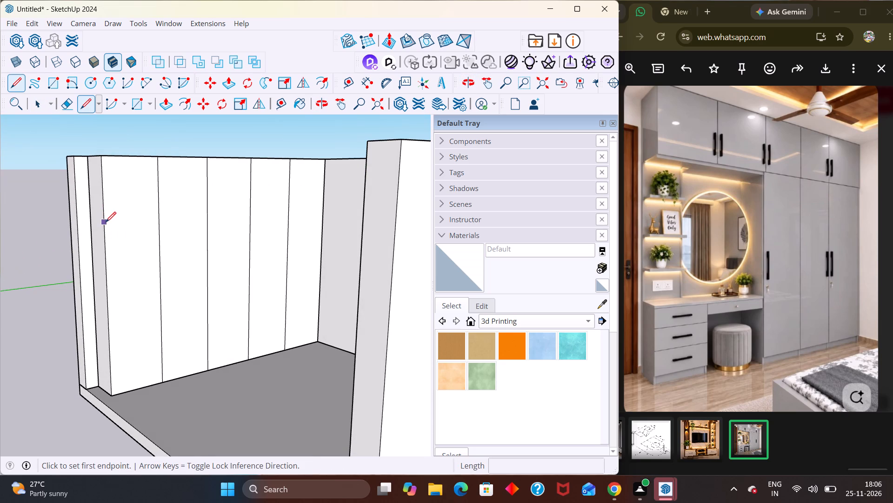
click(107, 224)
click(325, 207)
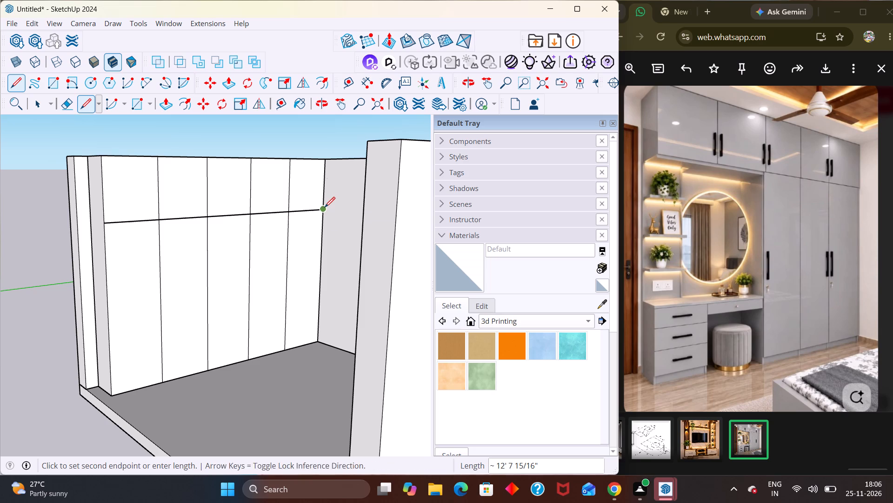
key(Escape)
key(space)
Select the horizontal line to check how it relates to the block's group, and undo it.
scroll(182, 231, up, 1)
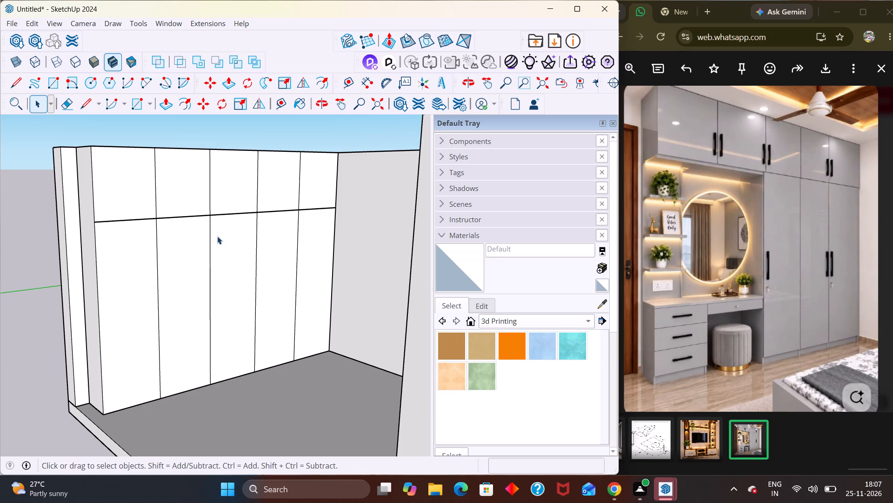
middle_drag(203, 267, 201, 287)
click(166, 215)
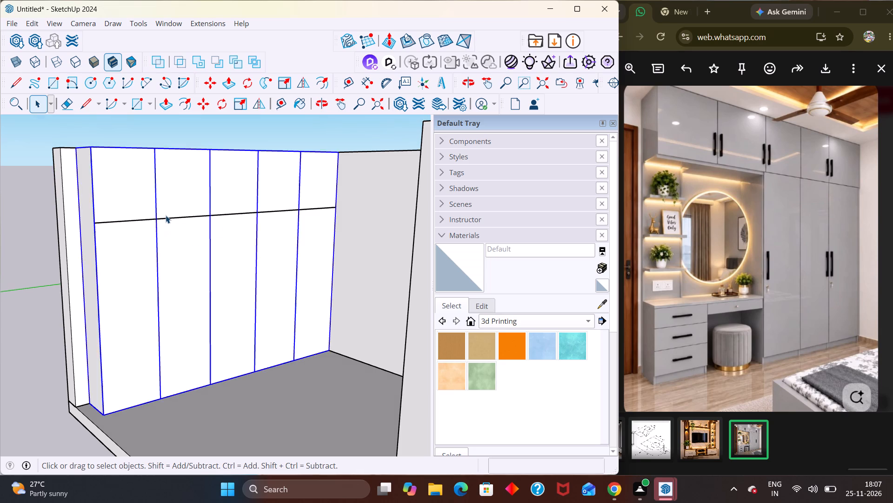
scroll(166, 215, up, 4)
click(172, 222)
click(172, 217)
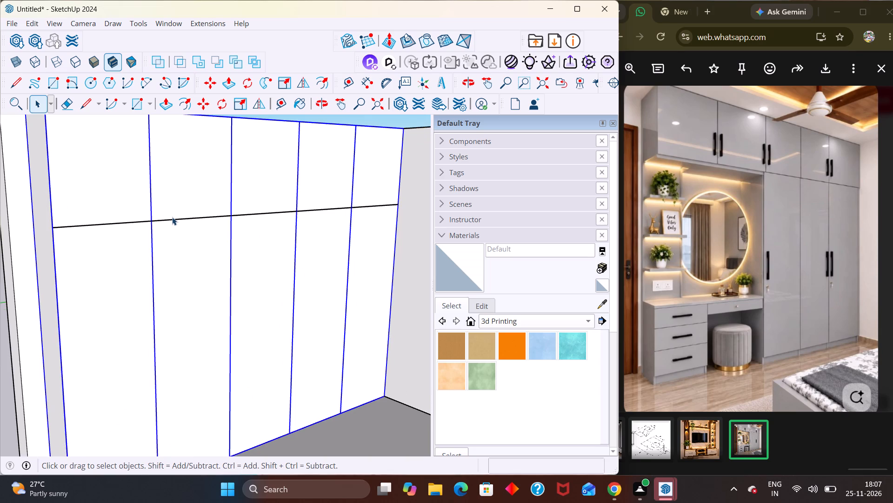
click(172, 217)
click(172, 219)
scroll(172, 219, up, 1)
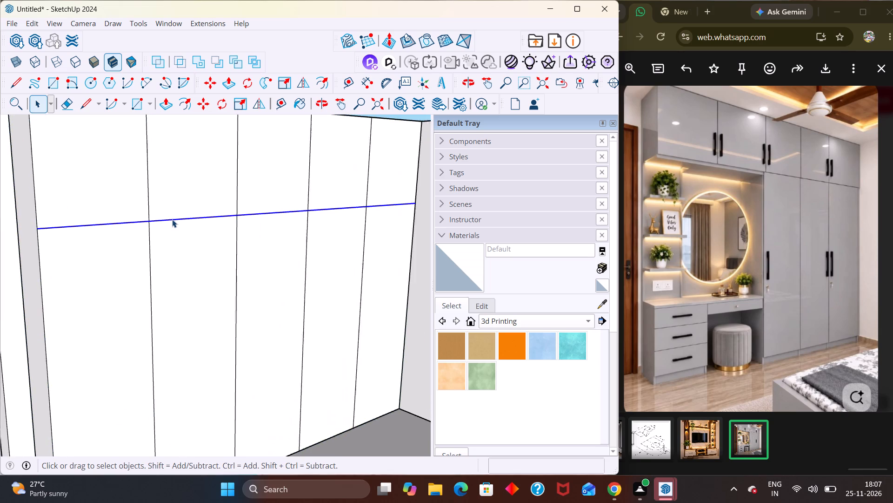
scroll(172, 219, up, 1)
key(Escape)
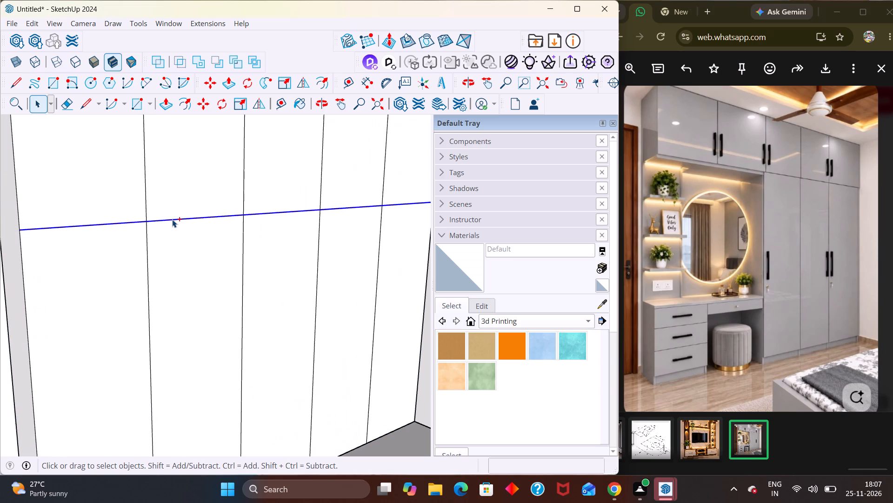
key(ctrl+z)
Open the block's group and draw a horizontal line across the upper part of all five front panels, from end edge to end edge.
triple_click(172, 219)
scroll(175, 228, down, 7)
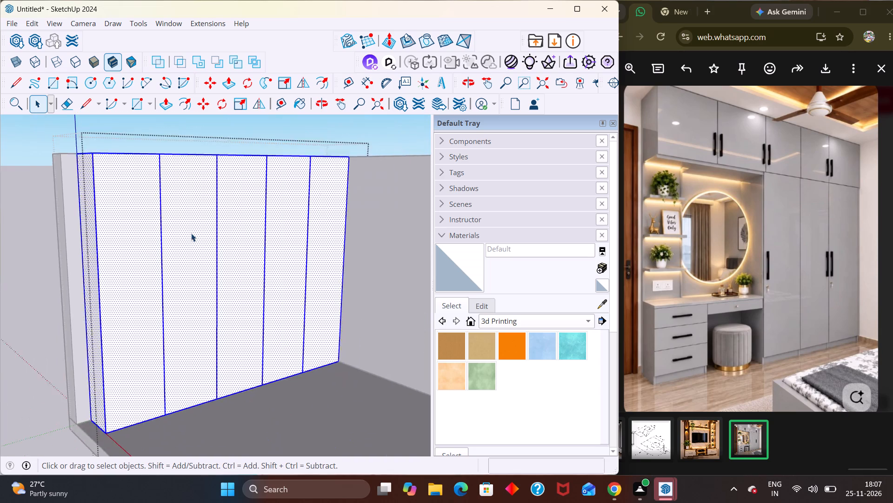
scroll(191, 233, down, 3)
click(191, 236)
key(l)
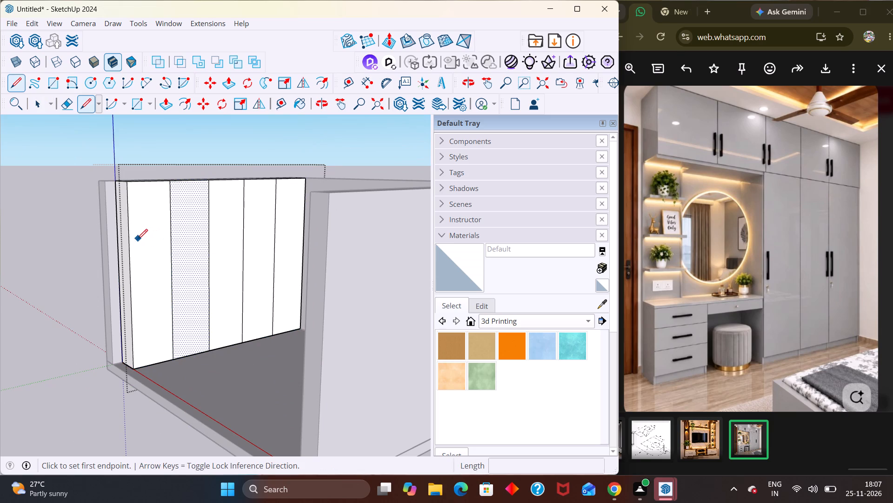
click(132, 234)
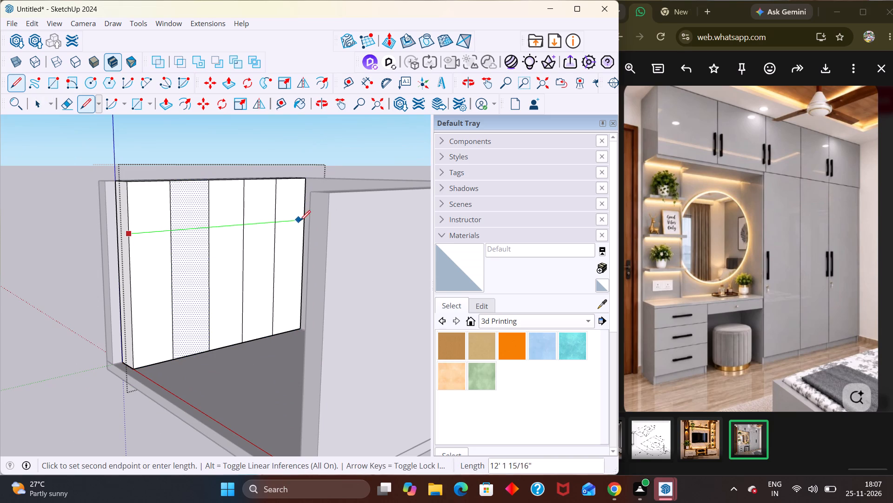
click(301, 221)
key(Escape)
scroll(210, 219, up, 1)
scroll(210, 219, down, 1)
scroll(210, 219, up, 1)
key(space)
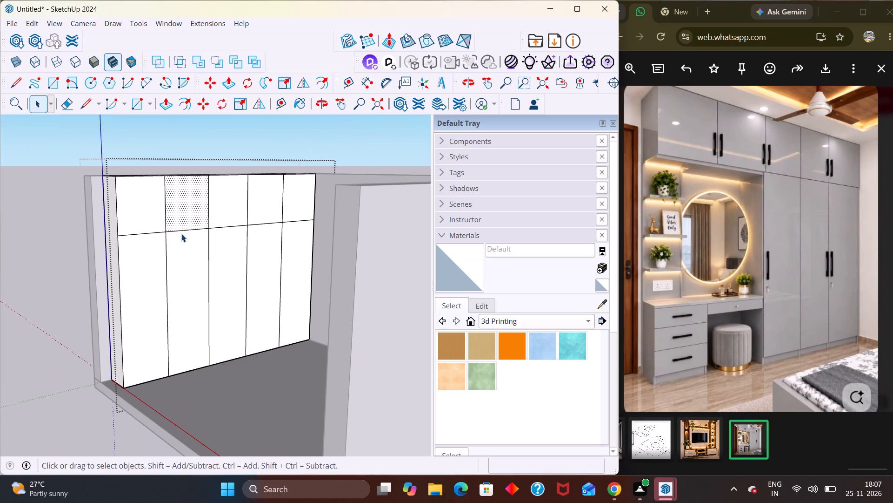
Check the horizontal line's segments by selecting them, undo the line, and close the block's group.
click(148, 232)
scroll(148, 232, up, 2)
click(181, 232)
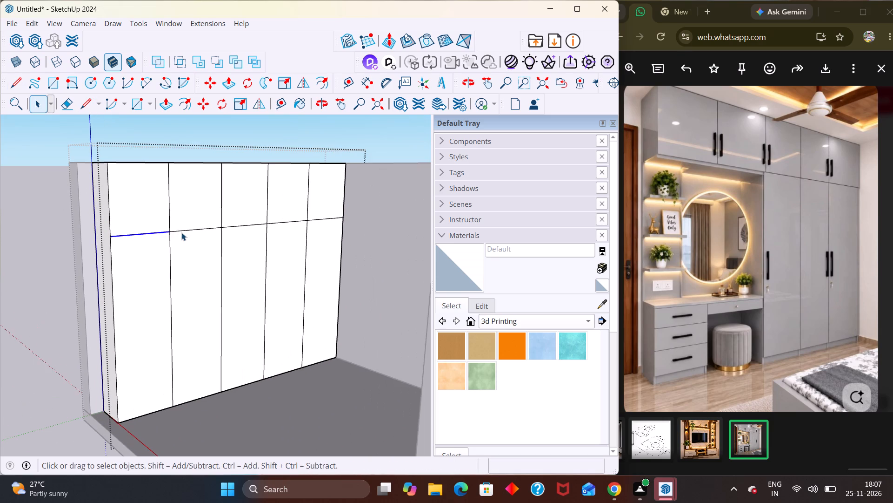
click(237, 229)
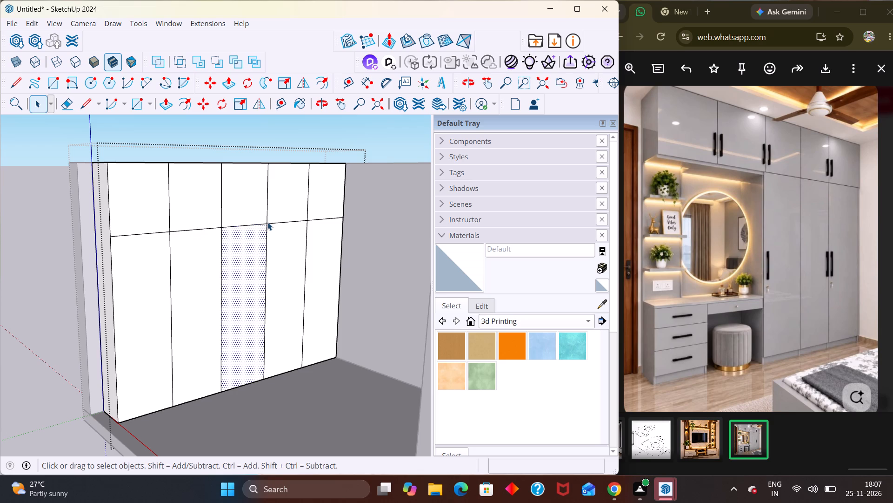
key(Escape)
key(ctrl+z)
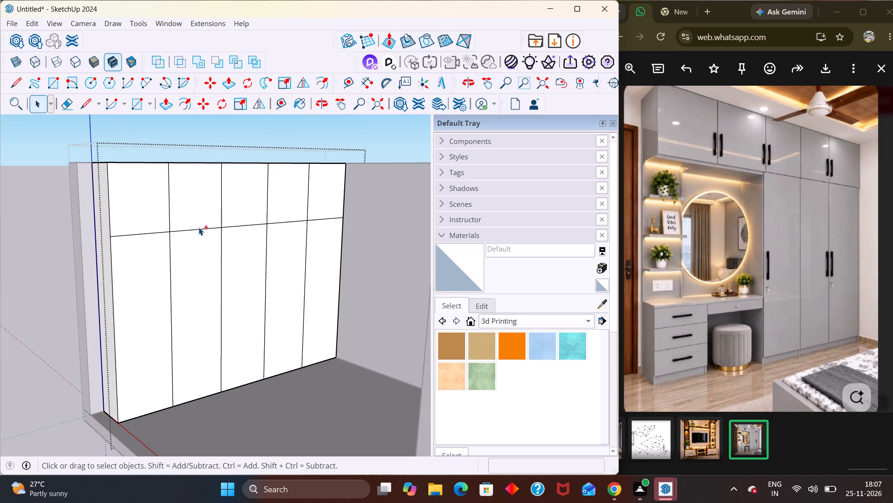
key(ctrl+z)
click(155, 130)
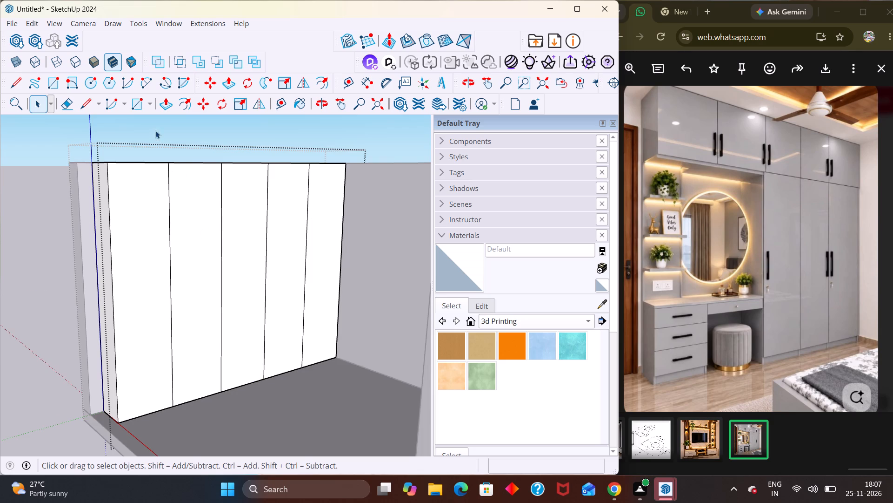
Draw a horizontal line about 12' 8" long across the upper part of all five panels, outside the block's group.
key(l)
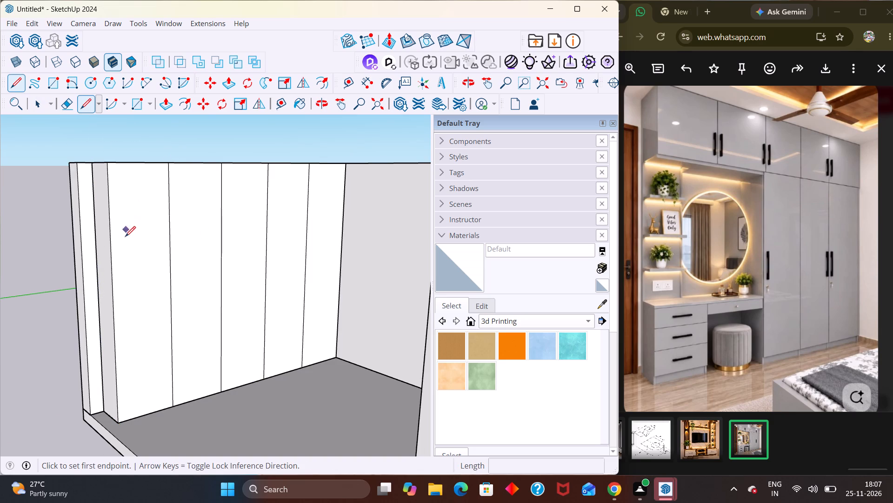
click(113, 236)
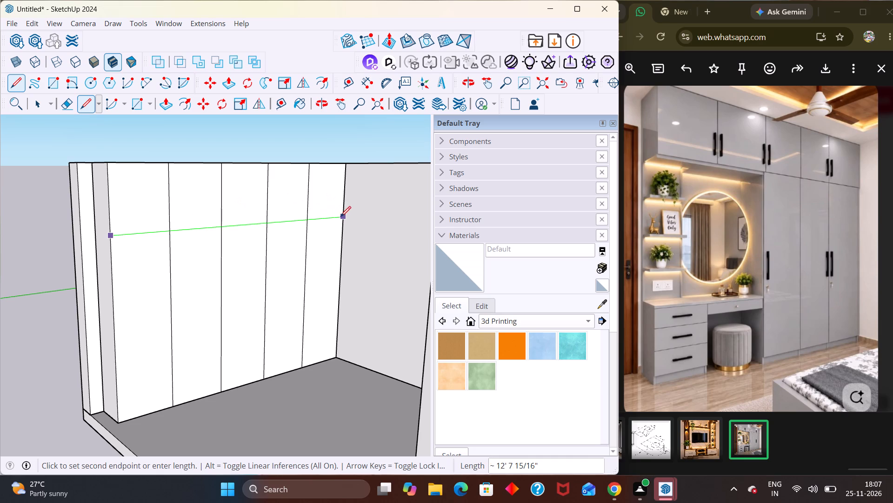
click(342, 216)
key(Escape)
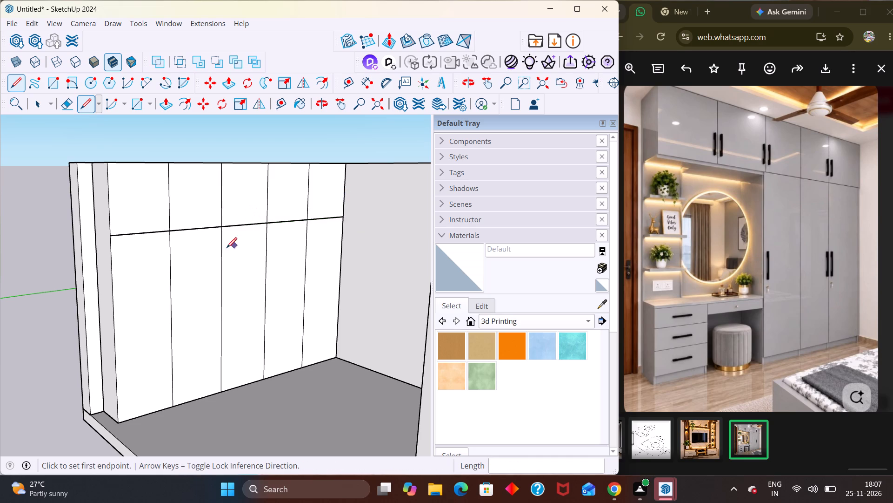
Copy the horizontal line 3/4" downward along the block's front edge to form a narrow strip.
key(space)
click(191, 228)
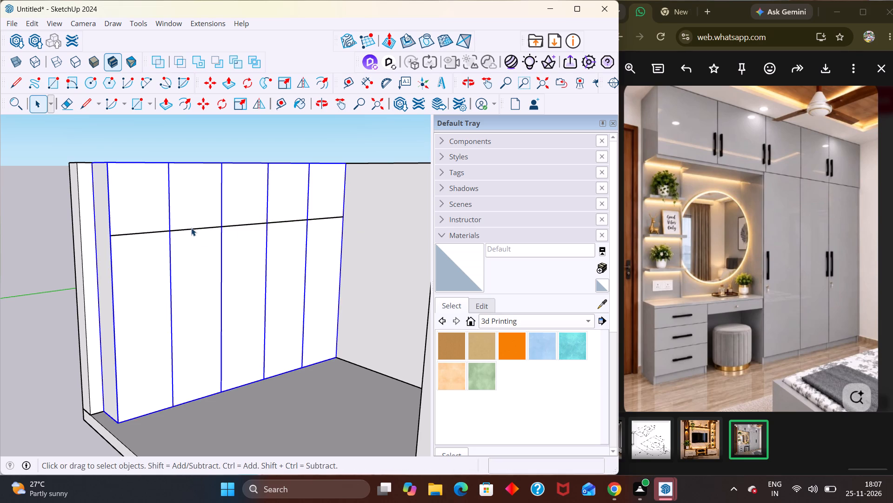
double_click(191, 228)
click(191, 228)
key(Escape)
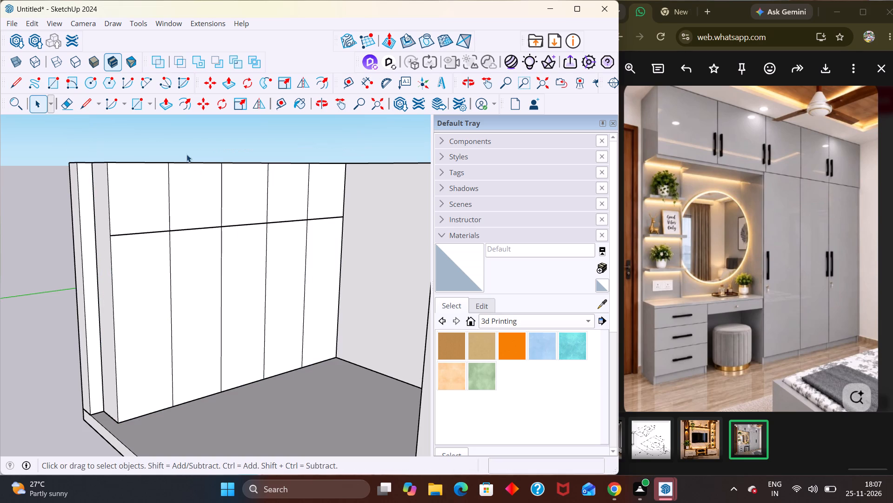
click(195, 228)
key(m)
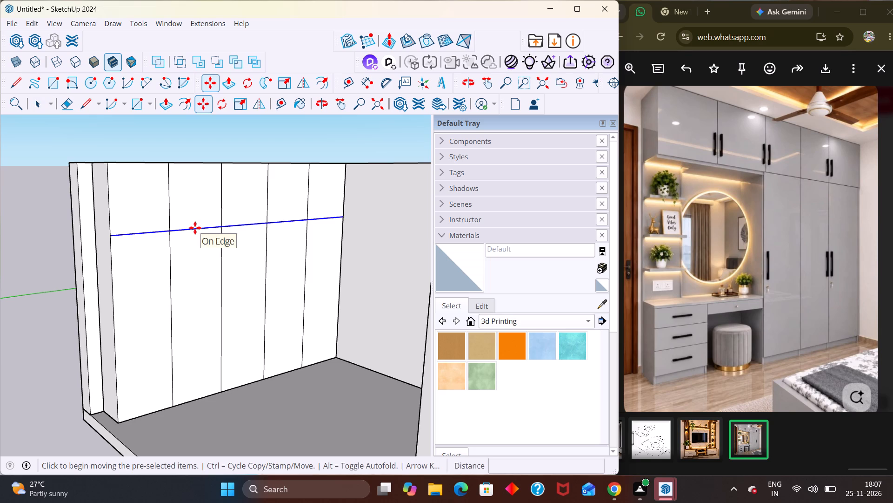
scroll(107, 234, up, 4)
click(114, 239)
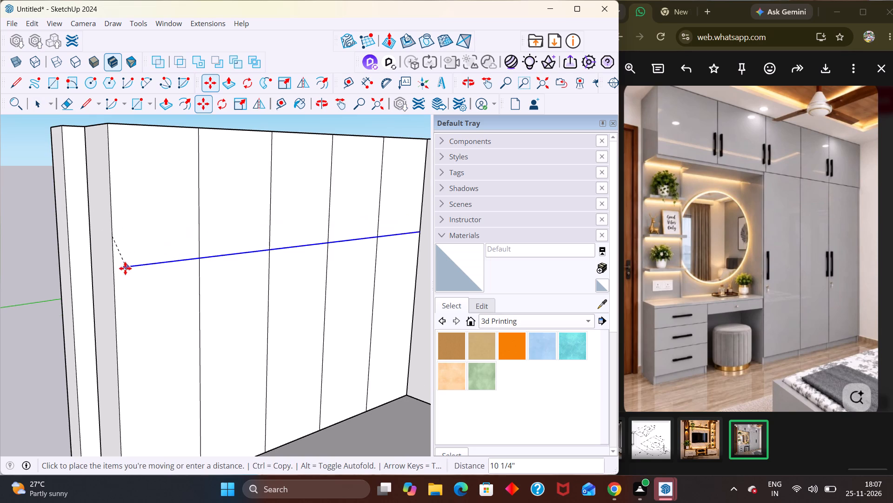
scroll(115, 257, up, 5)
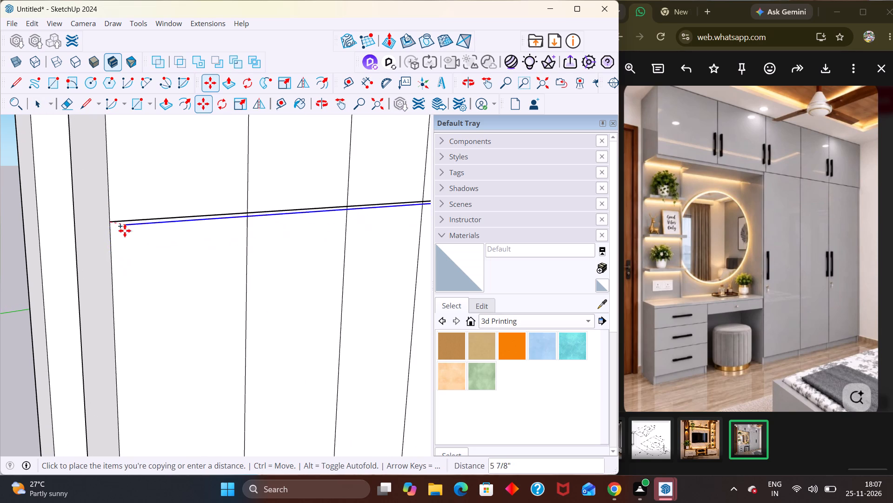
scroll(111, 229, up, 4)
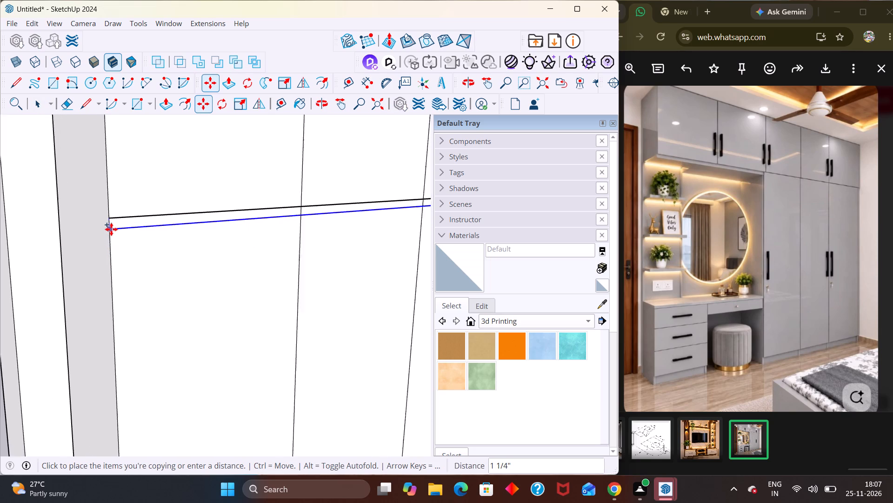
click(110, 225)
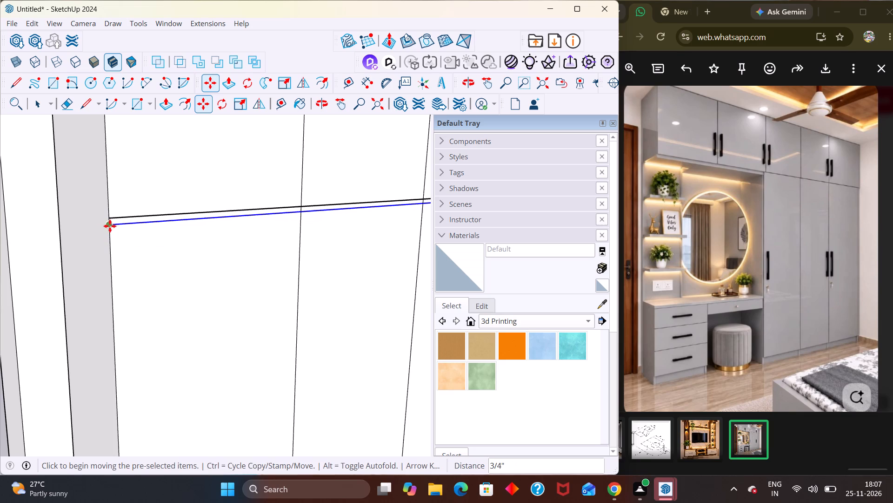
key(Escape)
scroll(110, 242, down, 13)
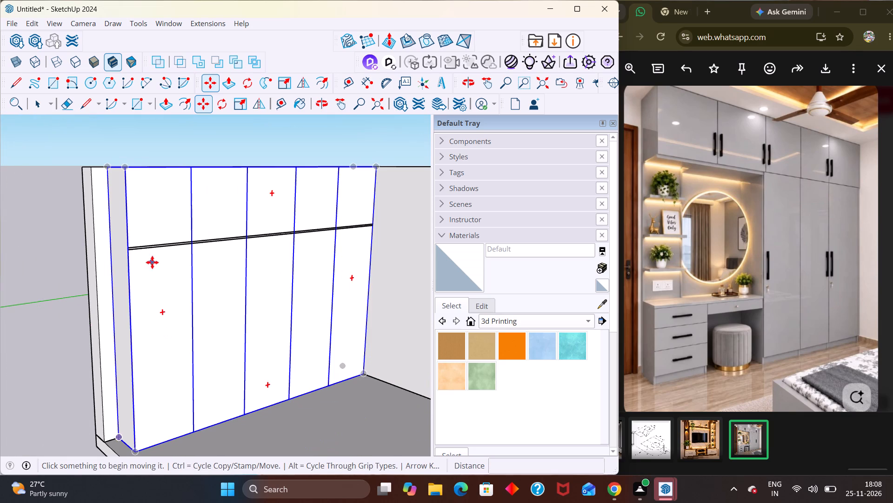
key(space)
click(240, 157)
Examine the block's front panels and the two horizontal lines from several angles around the room.
middle_drag(240, 232, 177, 251)
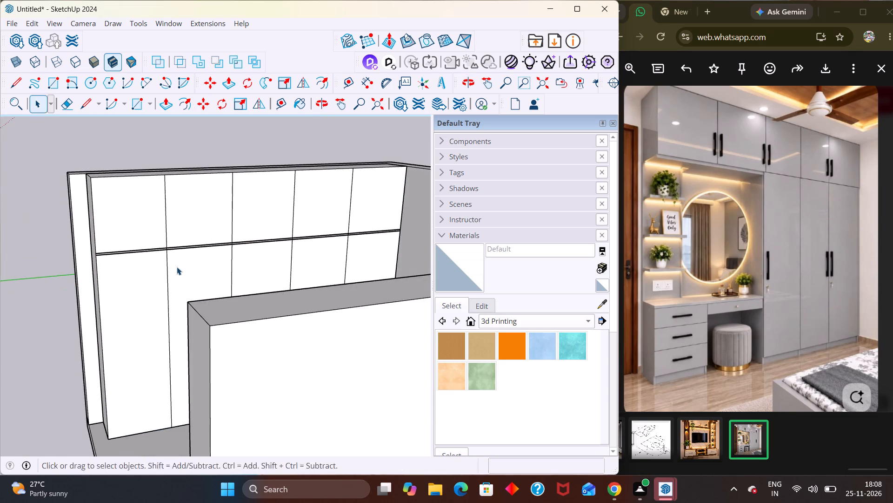
middle_drag(178, 284, 296, 245)
scroll(300, 245, up, 2)
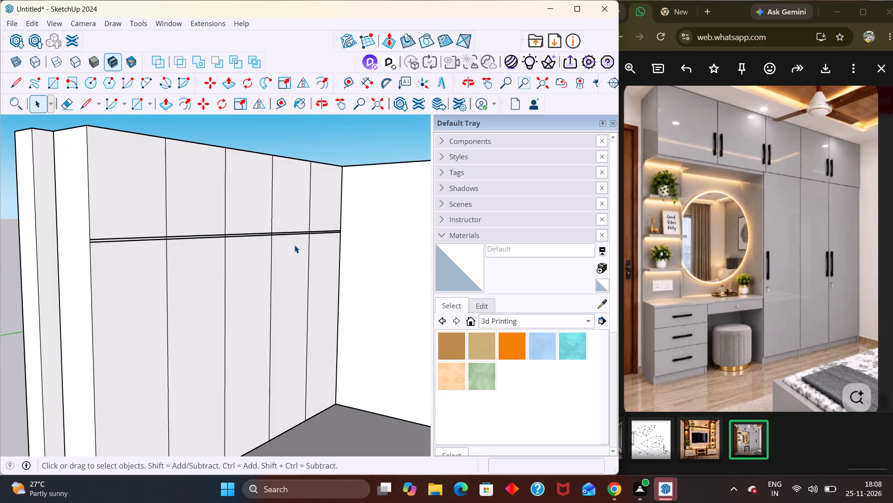
middle_drag(291, 266, 167, 291)
scroll(241, 279, down, 7)
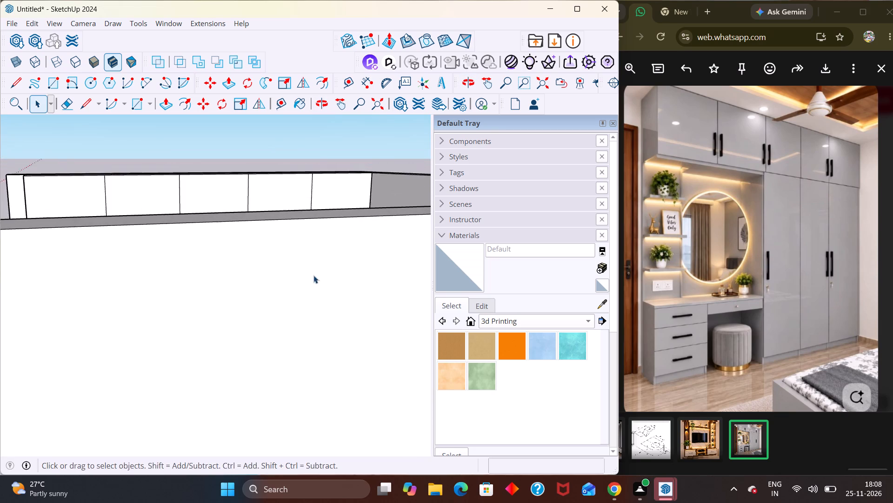
scroll(313, 275, down, 1)
middle_drag(307, 292, 295, 411)
scroll(273, 304, down, 5)
scroll(282, 297, up, 1)
scroll(282, 297, down, 3)
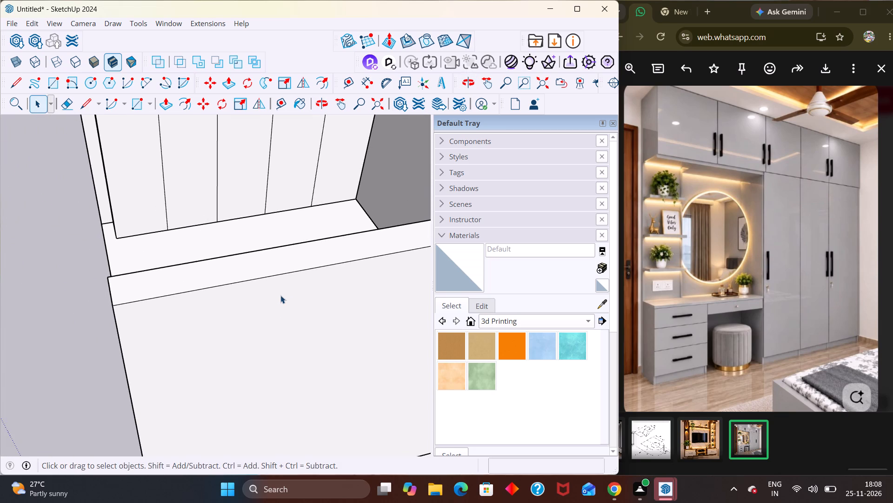
scroll(274, 291, down, 5)
middle_drag(297, 294, 411, 277)
scroll(297, 298, down, 1)
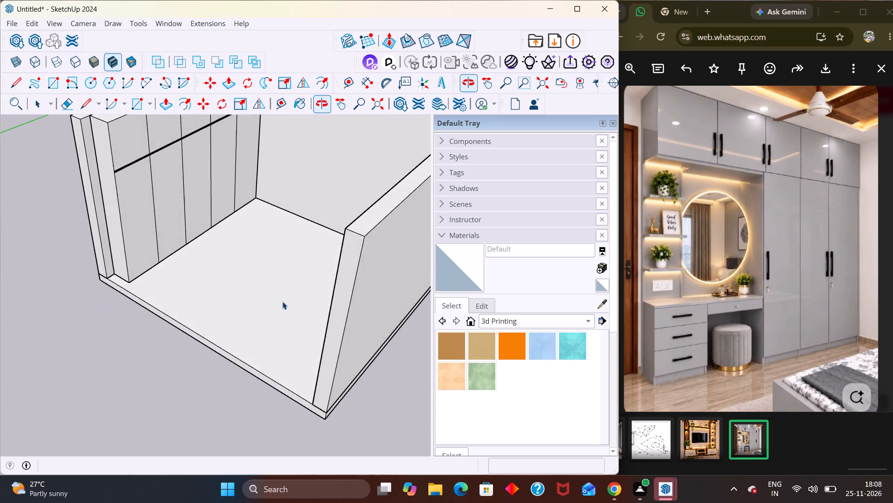
scroll(267, 339, down, 3)
middle_drag(277, 371, 239, 187)
scroll(229, 191, up, 5)
scroll(203, 205, down, 1)
scroll(203, 205, up, 1)
middle_drag(207, 233, 276, 267)
scroll(111, 290, up, 5)
middle_drag(284, 317, 203, 391)
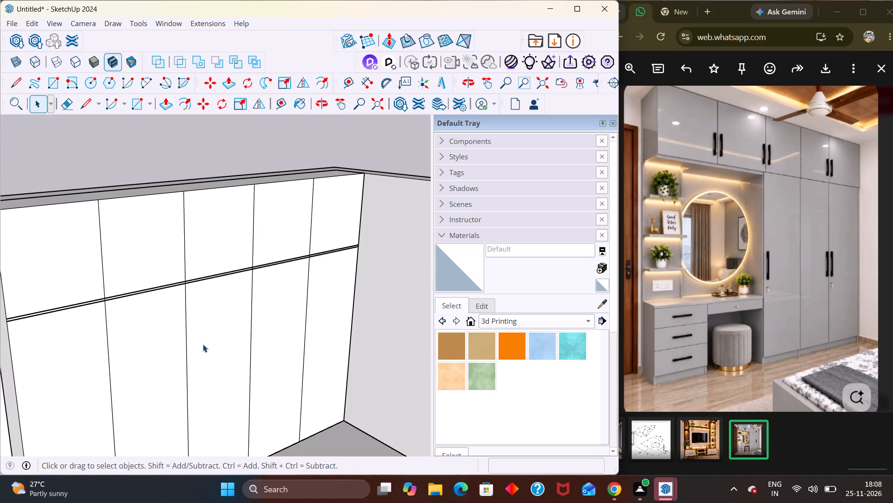
middle_drag(197, 351, 150, 352)
scroll(150, 352, up, 1)
middle_drag(144, 339, 213, 285)
scroll(154, 332, down, 4)
middle_drag(208, 313, 117, 333)
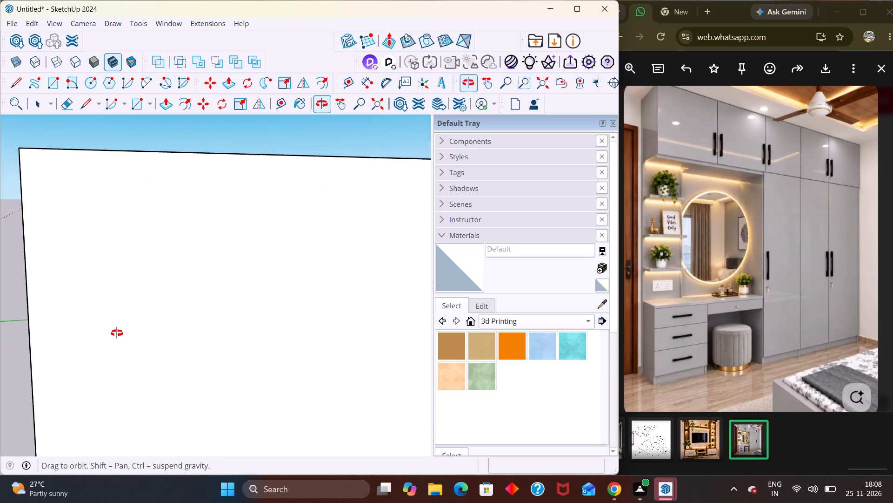
middle_drag(117, 333, 242, 379)
scroll(160, 373, up, 1)
scroll(160, 373, down, 1)
scroll(160, 373, up, 1)
middle_drag(162, 370, 169, 320)
scroll(169, 320, up, 2)
middle_click(169, 320)
middle_drag(184, 334, 173, 339)
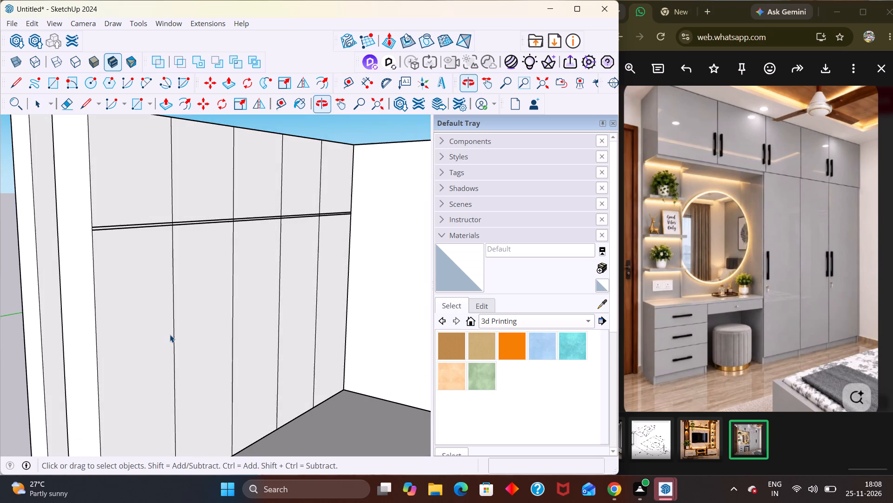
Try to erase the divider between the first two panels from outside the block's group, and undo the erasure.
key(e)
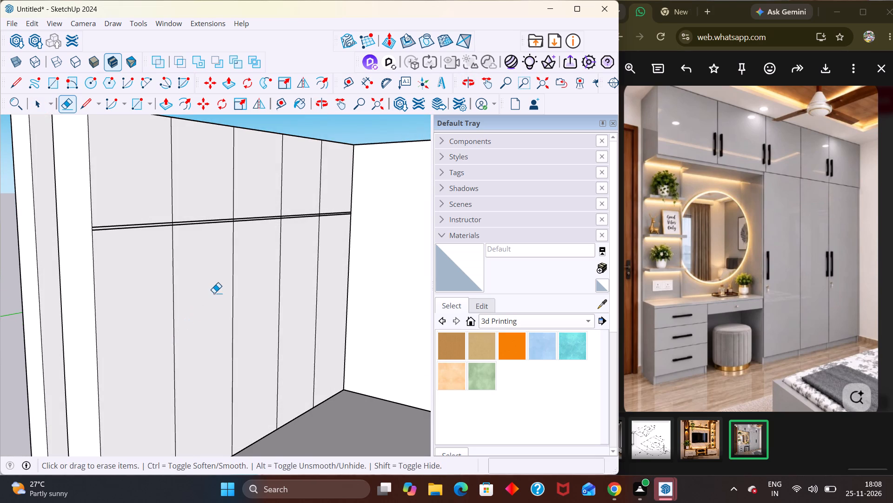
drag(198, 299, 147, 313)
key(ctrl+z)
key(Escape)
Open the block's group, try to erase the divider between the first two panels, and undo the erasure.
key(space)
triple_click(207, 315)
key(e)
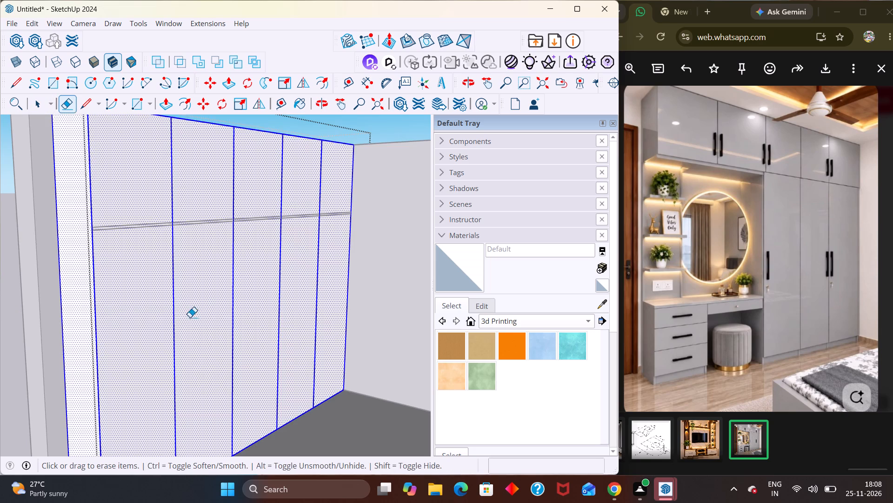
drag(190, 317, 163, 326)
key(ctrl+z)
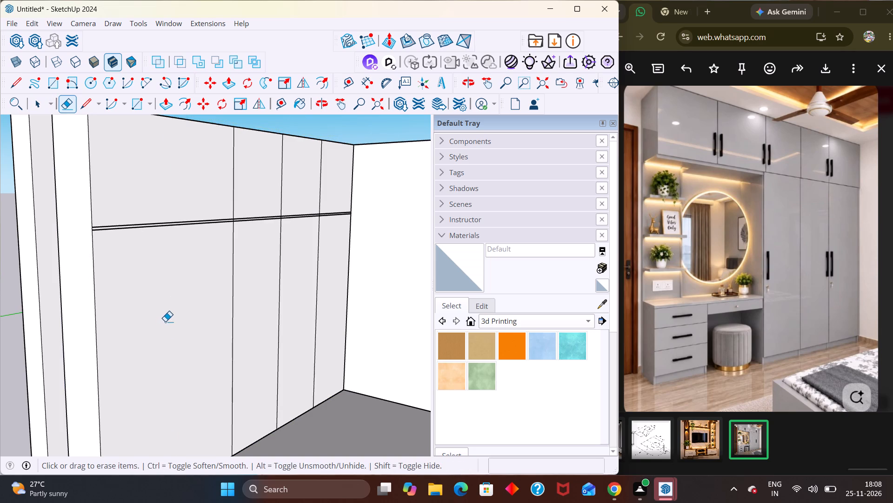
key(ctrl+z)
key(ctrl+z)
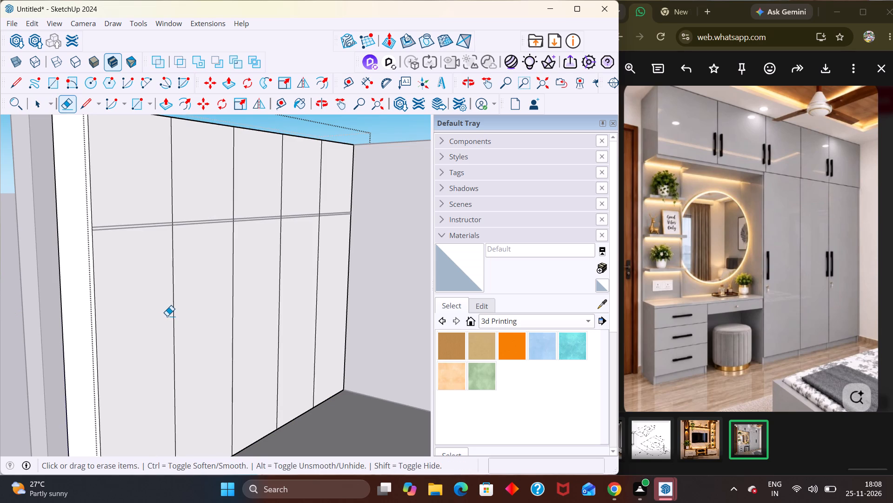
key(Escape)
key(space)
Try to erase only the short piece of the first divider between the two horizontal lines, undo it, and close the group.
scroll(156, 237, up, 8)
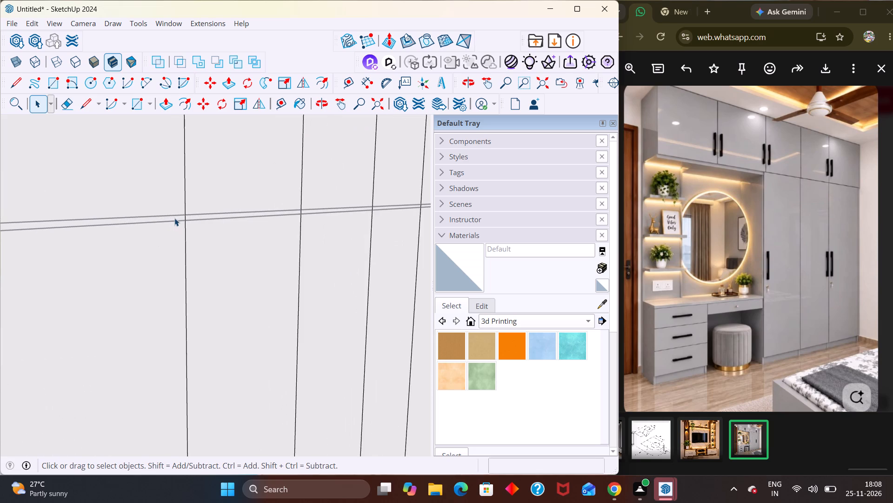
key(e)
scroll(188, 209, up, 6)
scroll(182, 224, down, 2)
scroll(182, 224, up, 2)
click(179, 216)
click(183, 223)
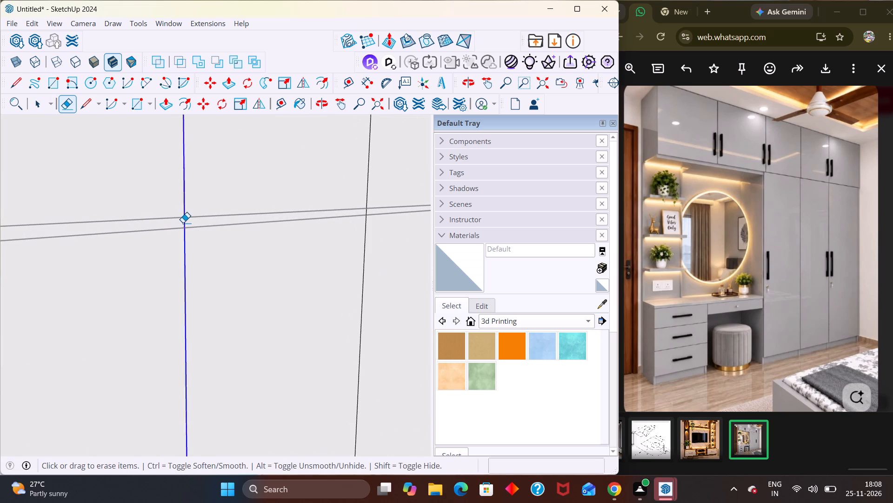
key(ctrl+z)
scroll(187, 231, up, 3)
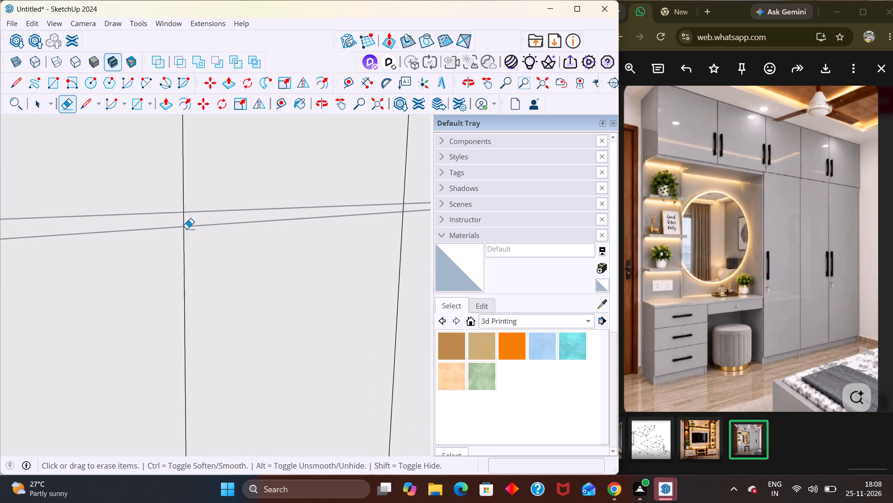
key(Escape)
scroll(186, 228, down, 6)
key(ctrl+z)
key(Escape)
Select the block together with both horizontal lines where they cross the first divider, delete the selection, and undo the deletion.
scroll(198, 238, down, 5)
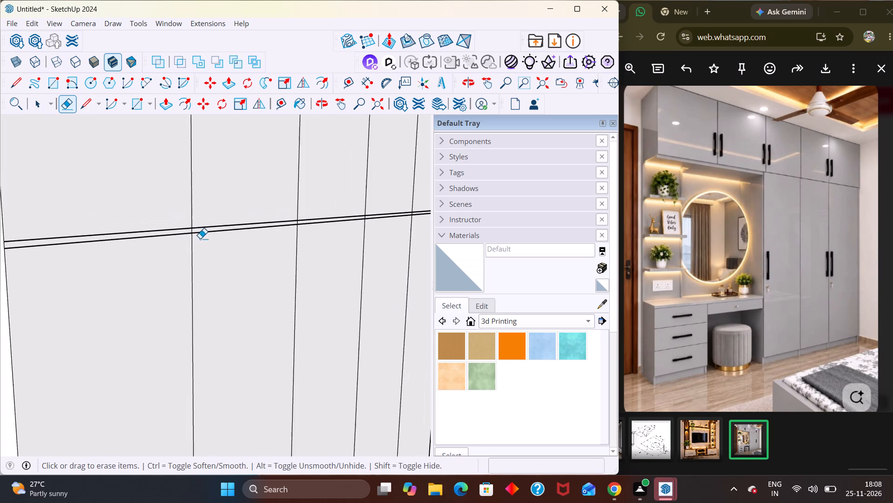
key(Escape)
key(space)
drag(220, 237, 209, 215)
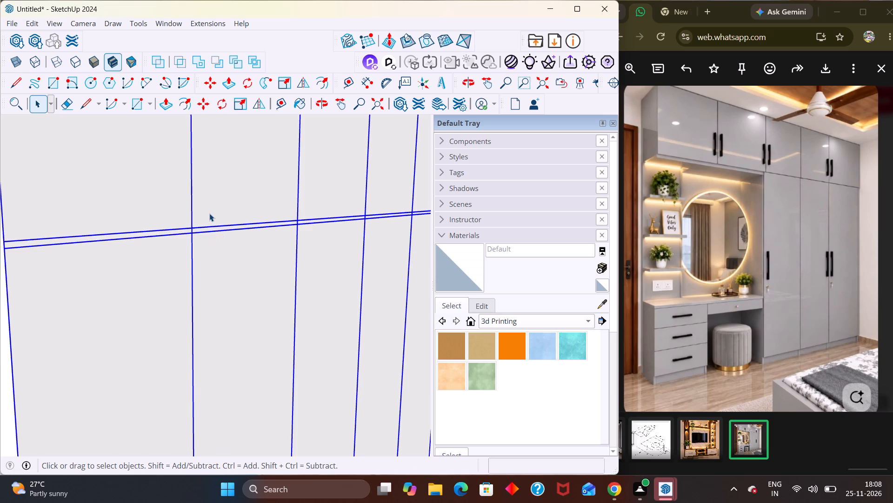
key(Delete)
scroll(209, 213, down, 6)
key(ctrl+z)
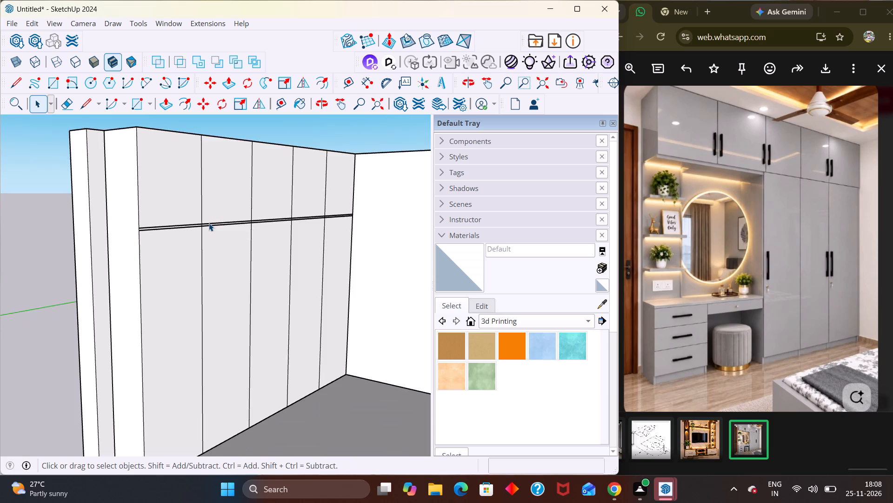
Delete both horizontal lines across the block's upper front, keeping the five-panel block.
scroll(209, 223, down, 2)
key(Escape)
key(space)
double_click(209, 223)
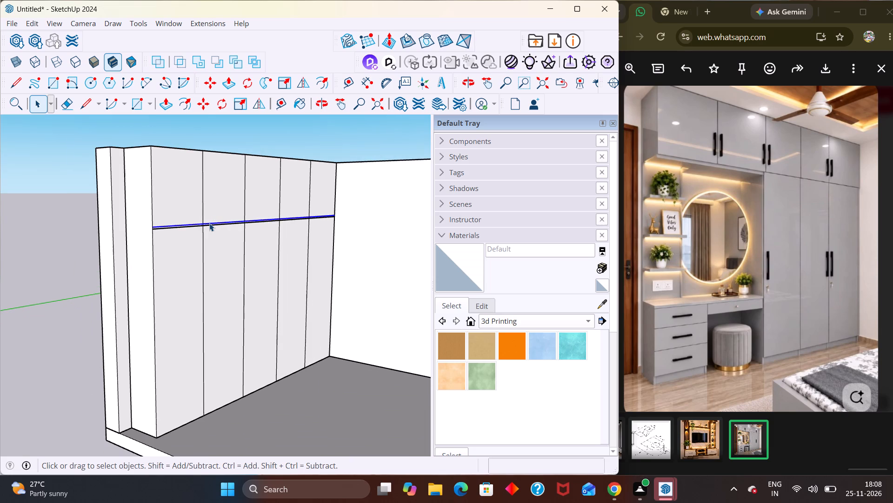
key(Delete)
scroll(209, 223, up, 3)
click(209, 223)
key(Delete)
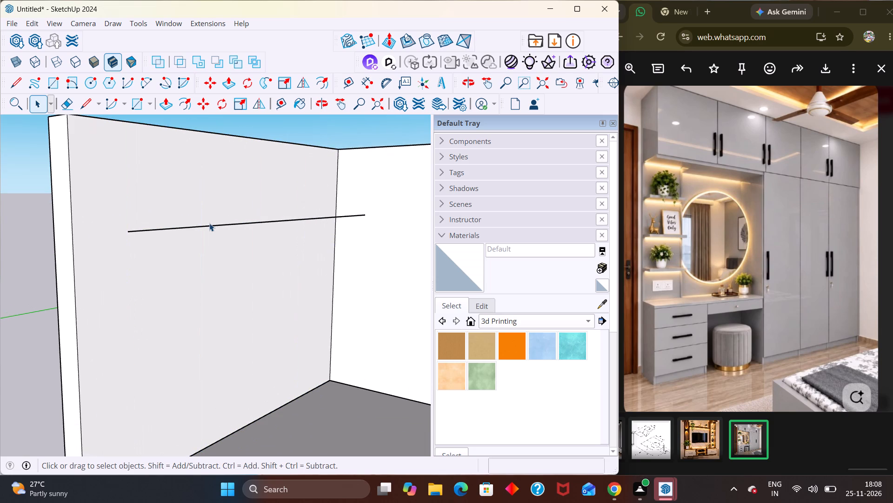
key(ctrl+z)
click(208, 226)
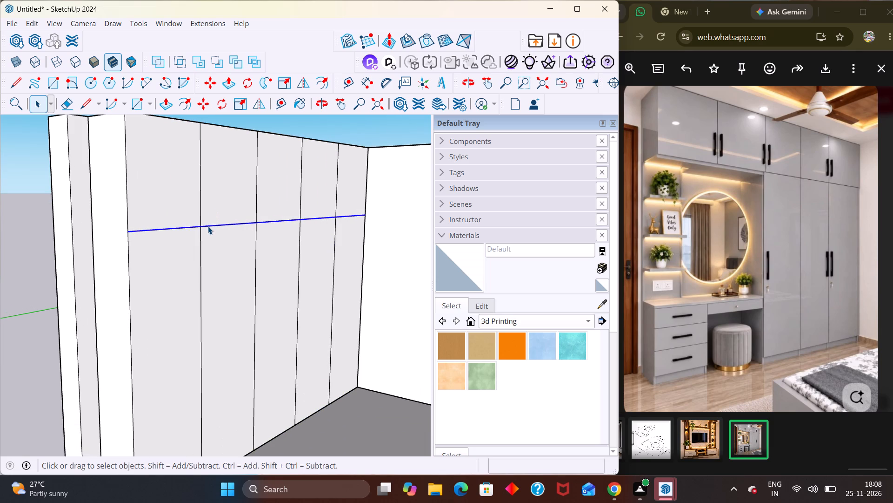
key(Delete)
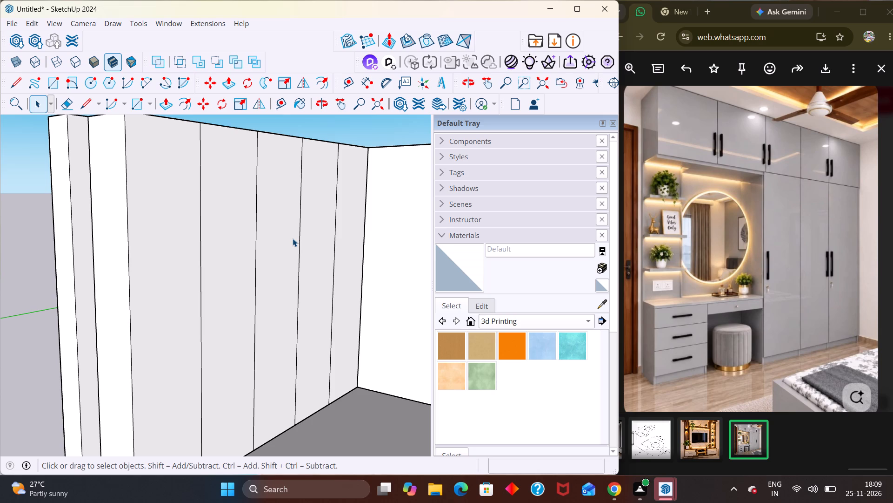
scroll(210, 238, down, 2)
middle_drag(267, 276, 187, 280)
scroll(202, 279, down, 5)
Draw one horizontal line about 12' 8" long across the block's front, separating an upper cabinet row from the five panels below.
triple_click(182, 366)
key(l)
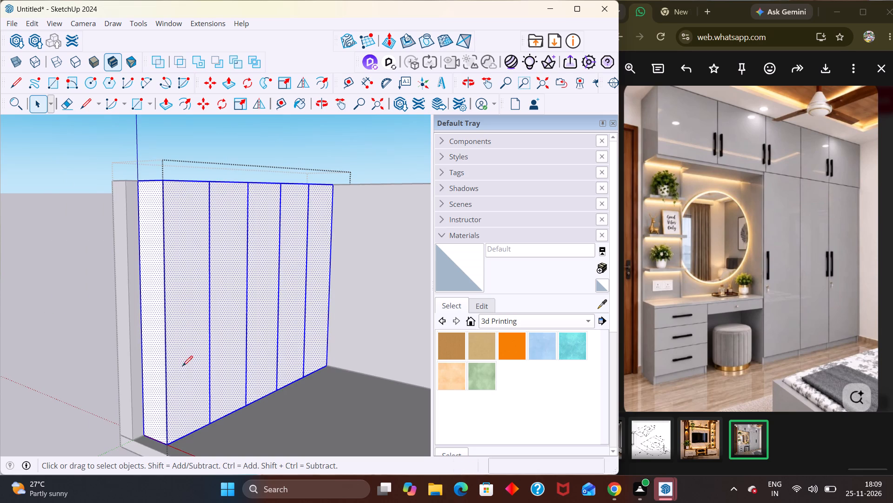
click(164, 256)
click(331, 237)
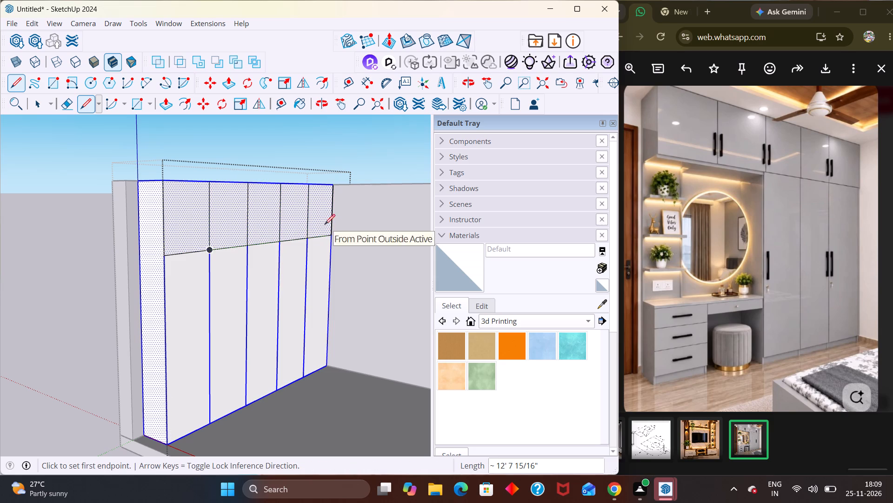
key(Escape)
key(space)
click(267, 150)
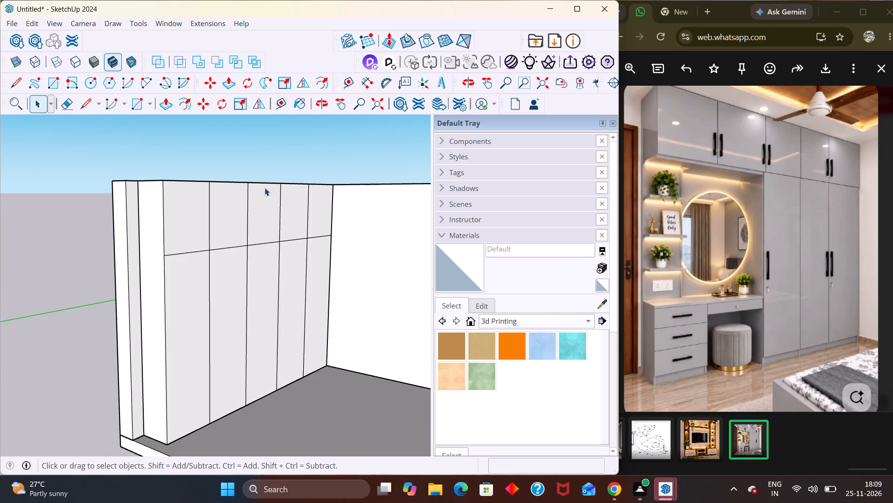
Inside the block's group, offset the upper cabinet face at the room-corner end inward by about 11/16".
scroll(255, 188, up, 3)
middle_drag(303, 238, 229, 241)
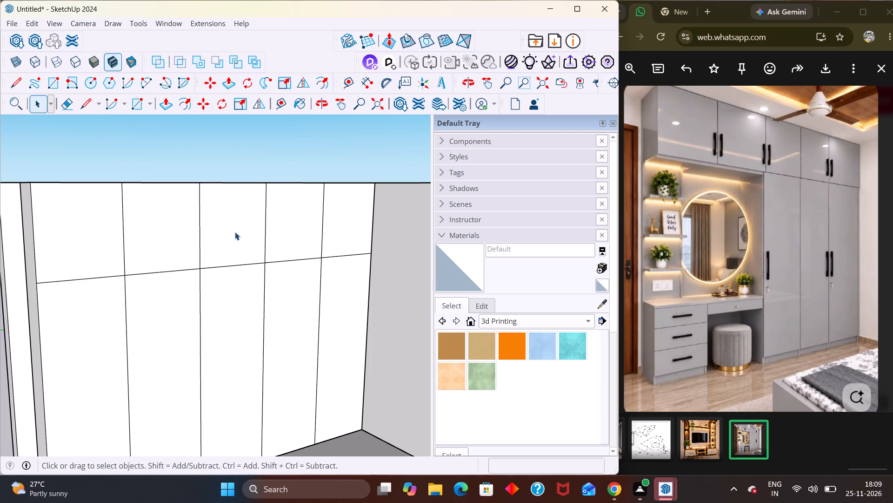
key(f)
key(Escape)
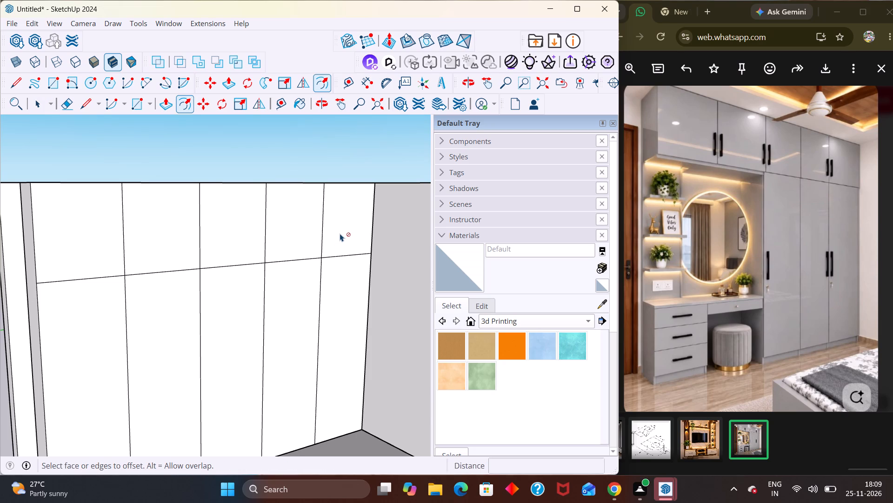
key(space)
double_click(340, 233)
click(338, 255)
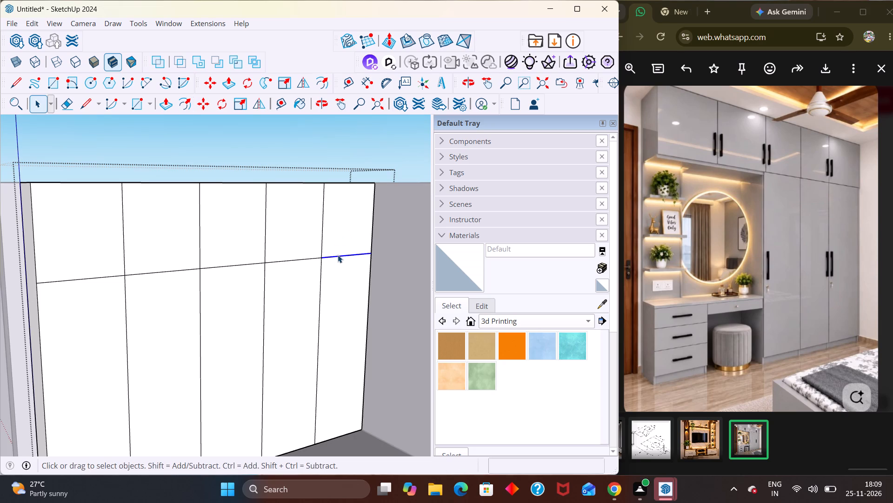
key(Escape)
double_click(339, 247)
click(339, 246)
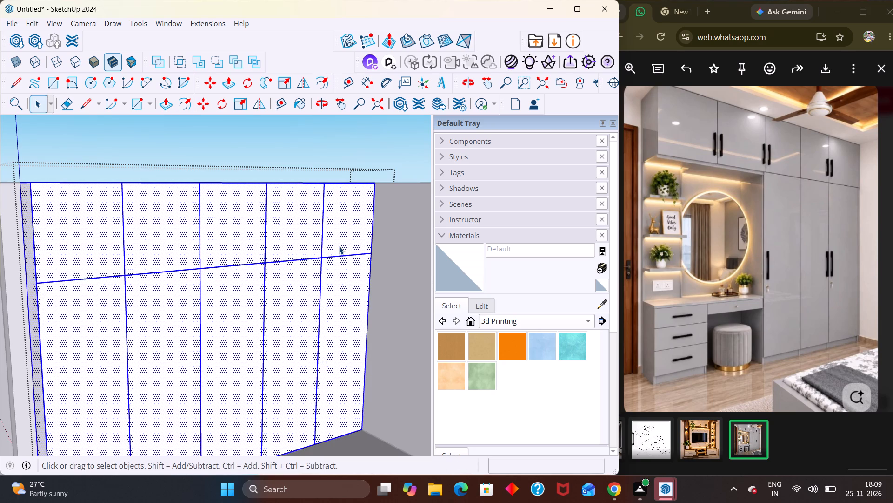
click(339, 246)
key(f)
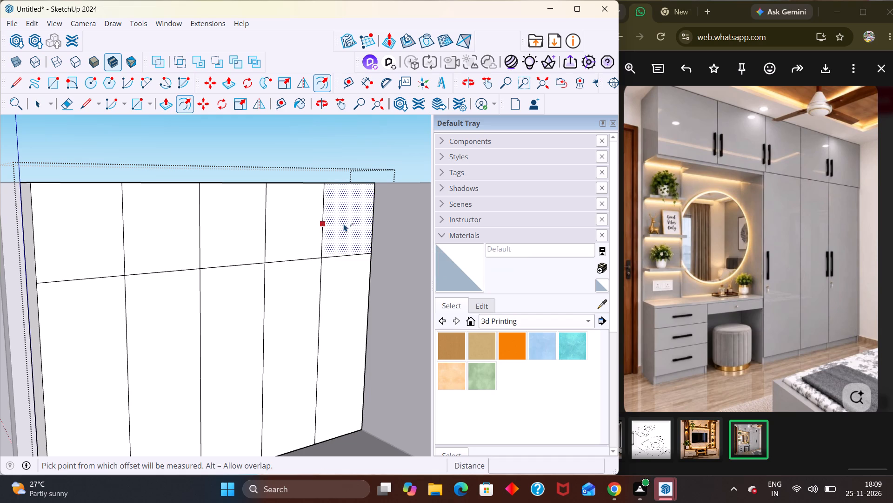
click(344, 224)
scroll(340, 200, up, 3)
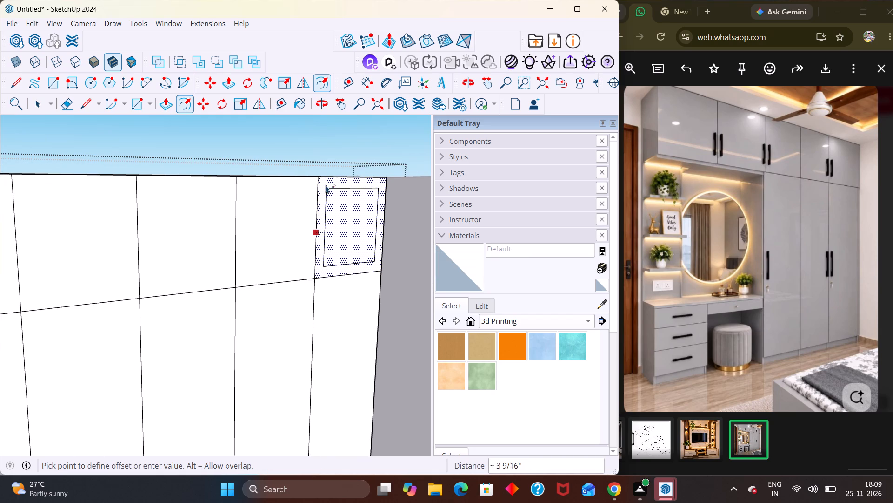
scroll(326, 181, up, 3)
click(318, 179)
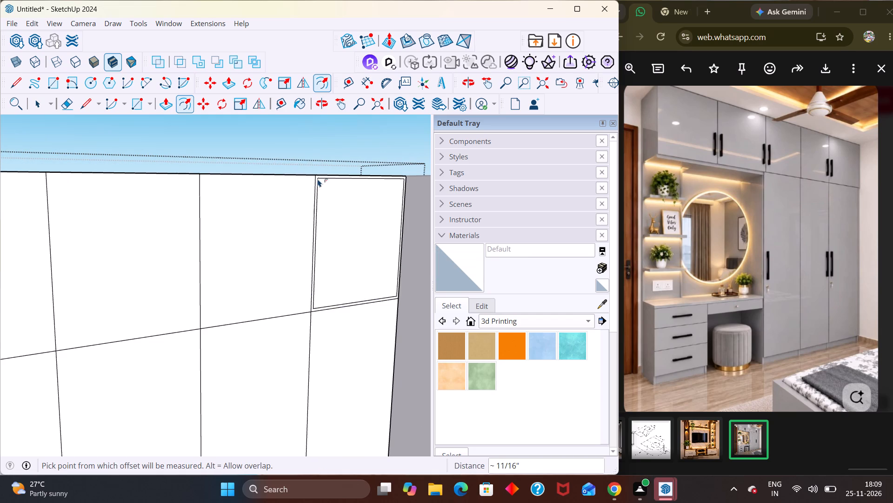
Repeat the same inward offset on the other four upper cabinet faces.
double_click(271, 202)
double_click(187, 235)
scroll(220, 223, down, 4)
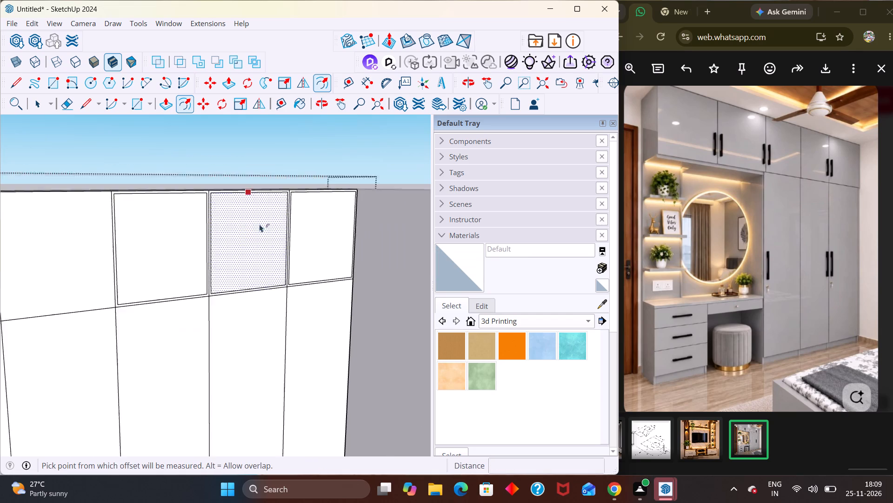
scroll(260, 224, down, 1)
double_click(83, 259)
scroll(137, 258, down, 5)
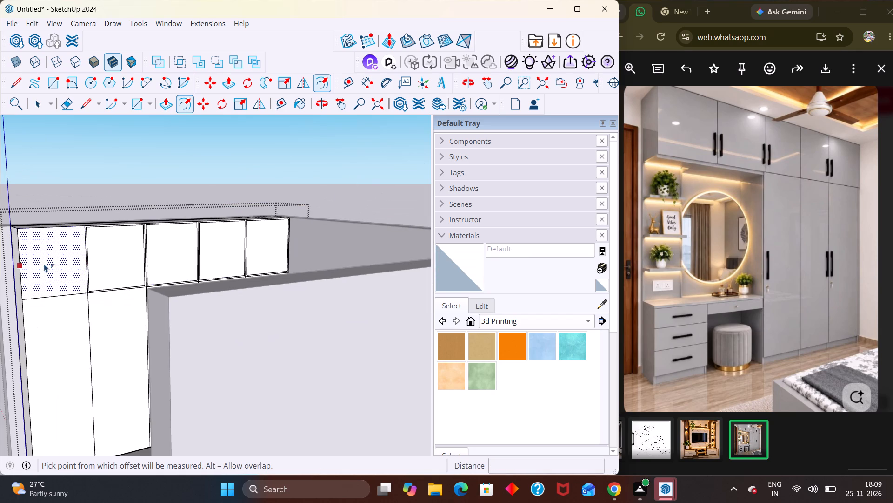
double_click(44, 264)
Repeat the same inward offset on the three tall lower panels nearest the room corner.
scroll(224, 218, down, 3)
middle_drag(261, 296, 273, 356)
scroll(244, 270, up, 6)
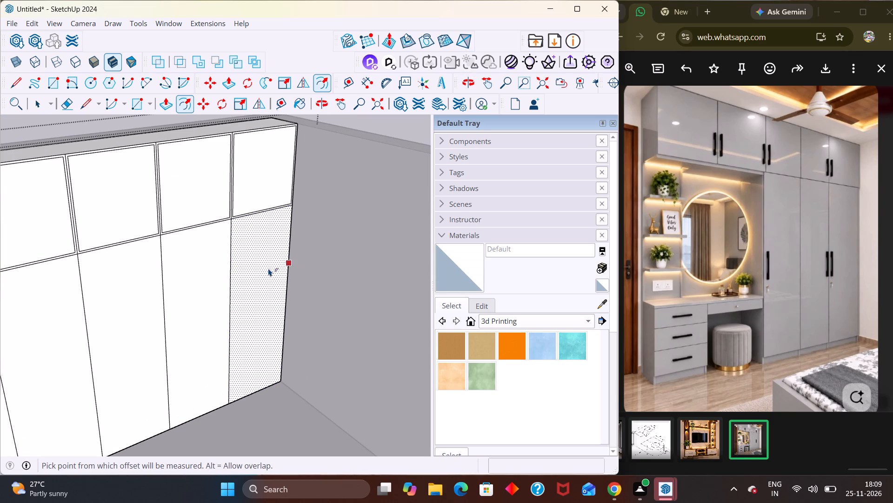
double_click(266, 267)
double_click(194, 272)
double_click(114, 277)
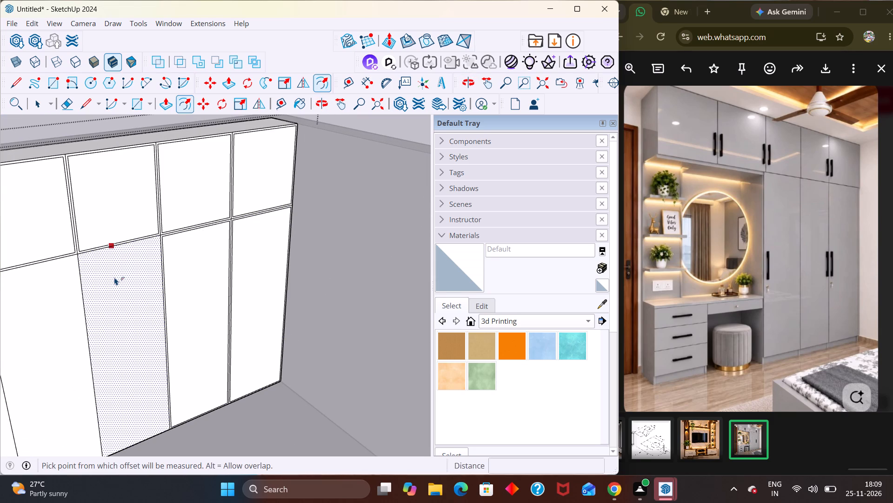
scroll(179, 263, down, 4)
middle_drag(124, 333, 163, 290)
middle_click(163, 289)
middle_drag(156, 301, 145, 313)
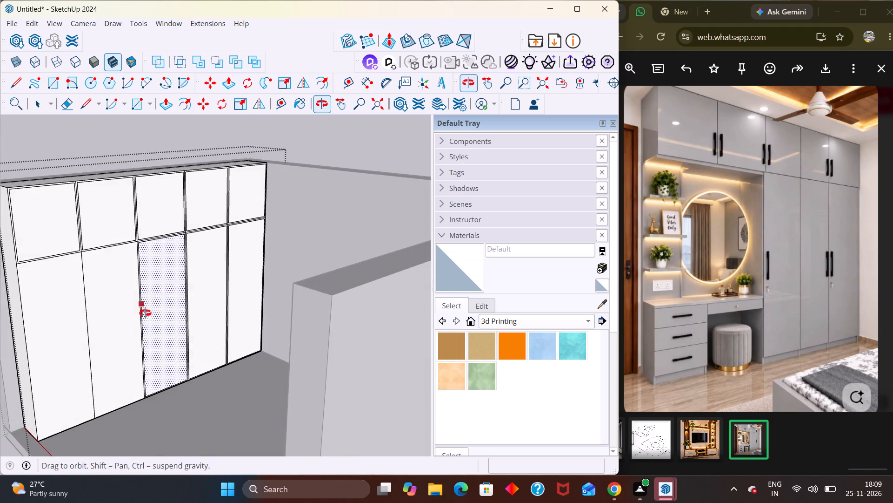
middle_drag(145, 313, 145, 313)
key(Escape)
key(space)
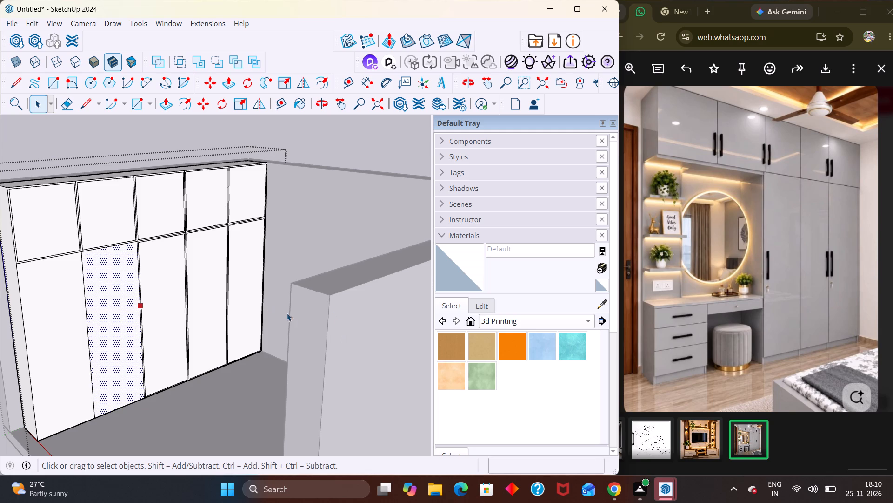
Draw a line about 5' 3/4" long across the lower part of the two plain panels, marking the dressing counter.
middle_drag(290, 320, 230, 329)
key(x)
key(Escape)
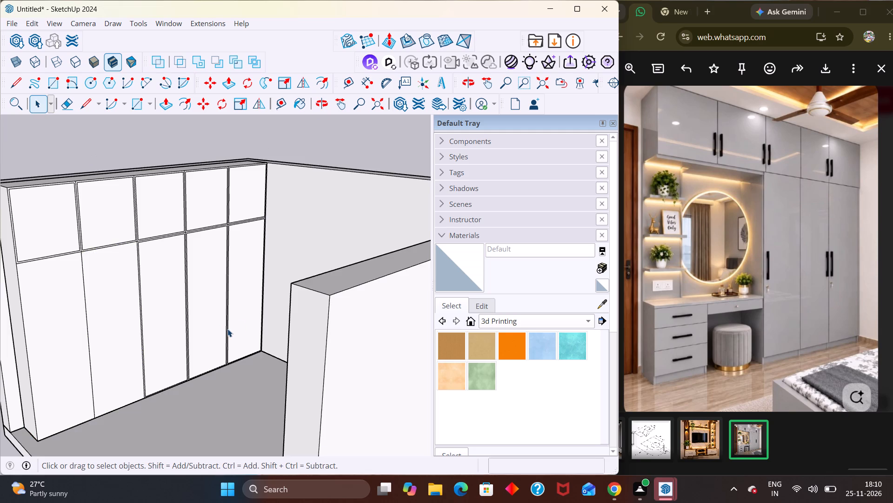
scroll(308, 302, down, 5)
double_click(93, 303)
scroll(103, 303, up, 4)
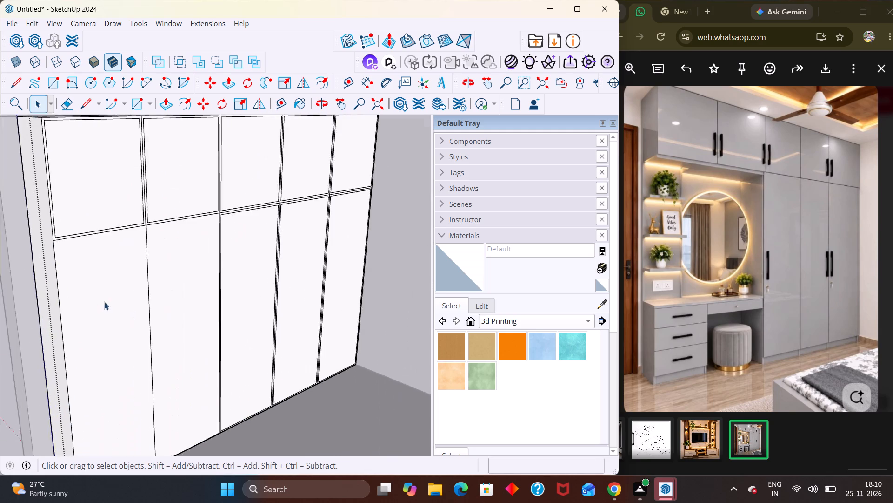
scroll(104, 302, up, 4)
scroll(128, 303, down, 5)
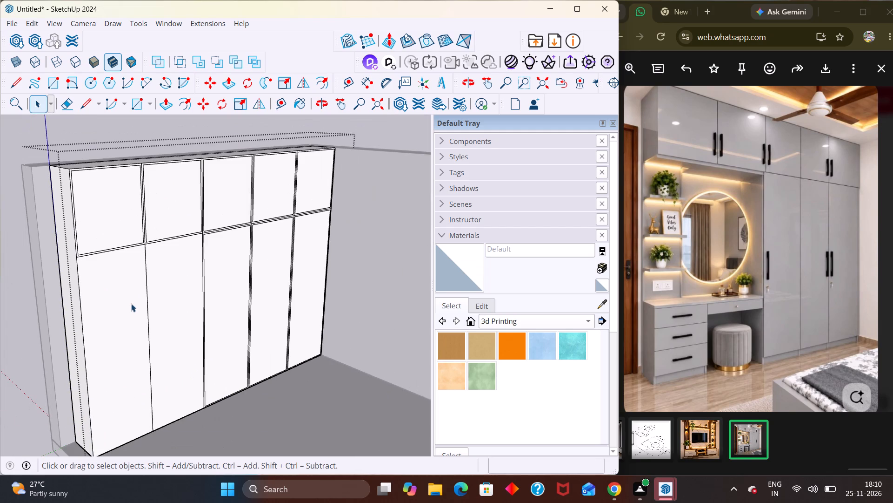
middle_drag(163, 323, 162, 312)
key(l)
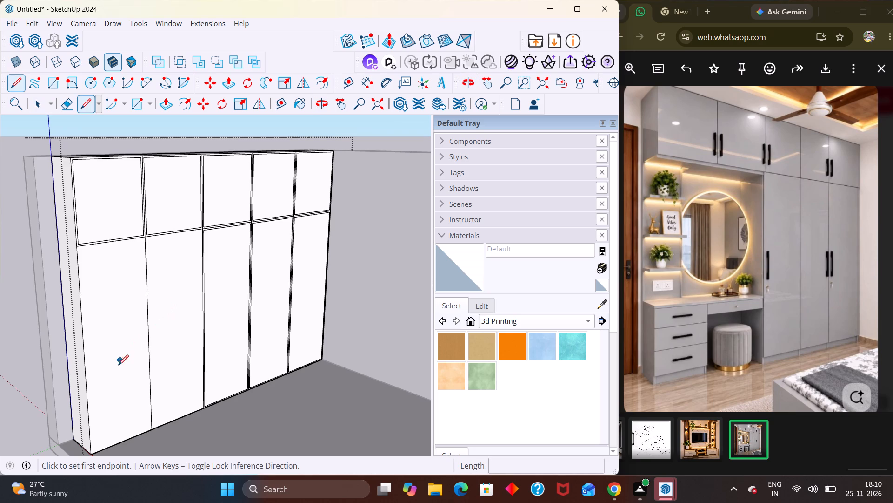
click(87, 378)
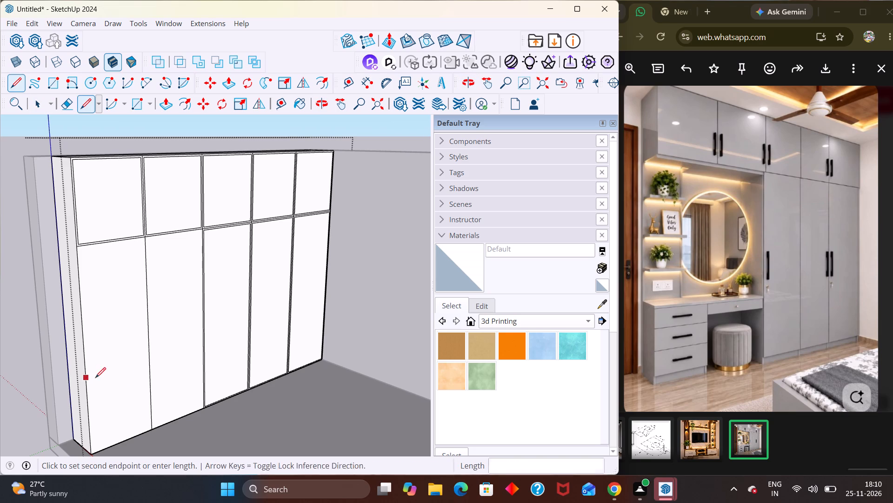
click(201, 342)
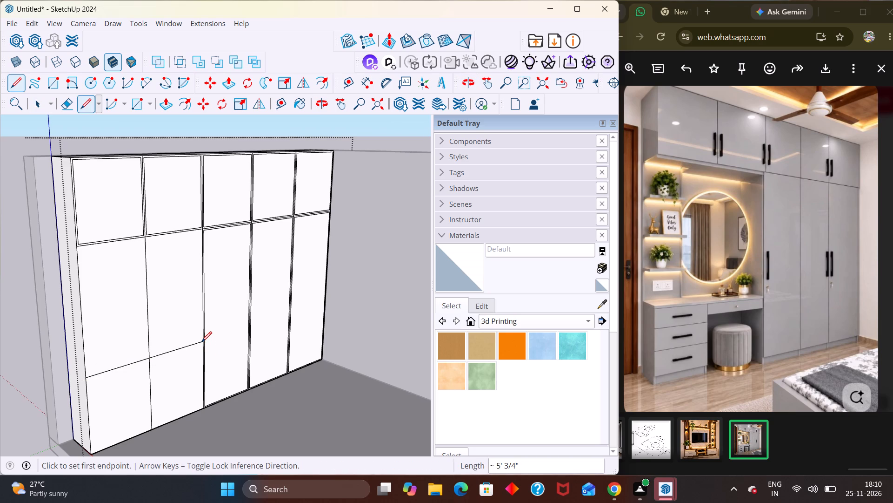
key(Escape)
Erase the vertical divider between the two plain panels, both above and below the counter line.
key(e)
scroll(180, 367, up, 2)
drag(159, 377, 147, 380)
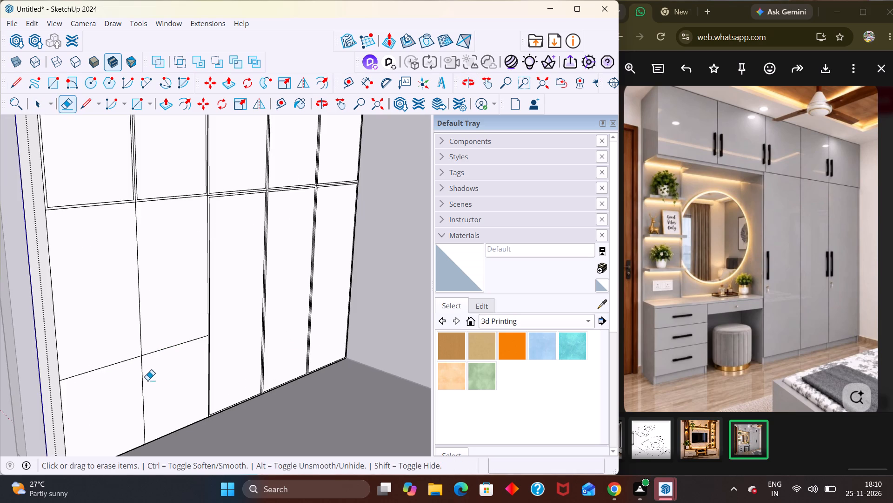
drag(147, 380, 139, 382)
drag(146, 311, 103, 313)
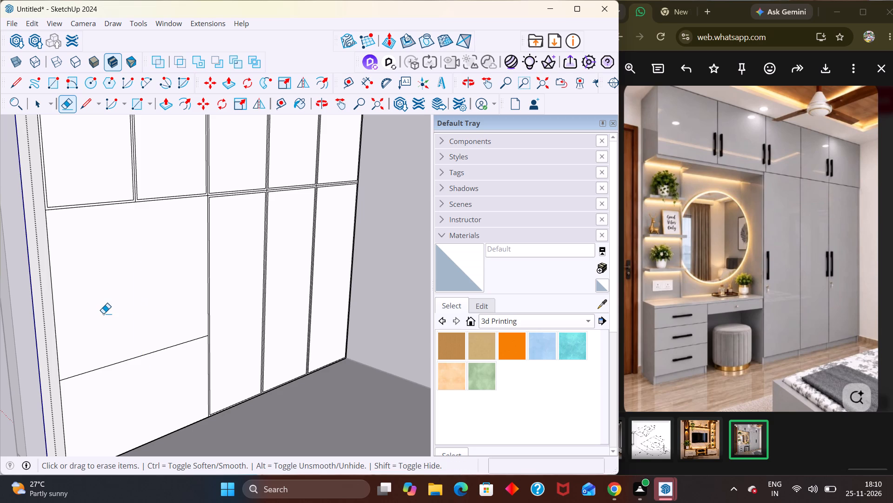
scroll(149, 293, down, 2)
scroll(149, 293, up, 1)
scroll(149, 293, down, 2)
key(Escape)
key(space)
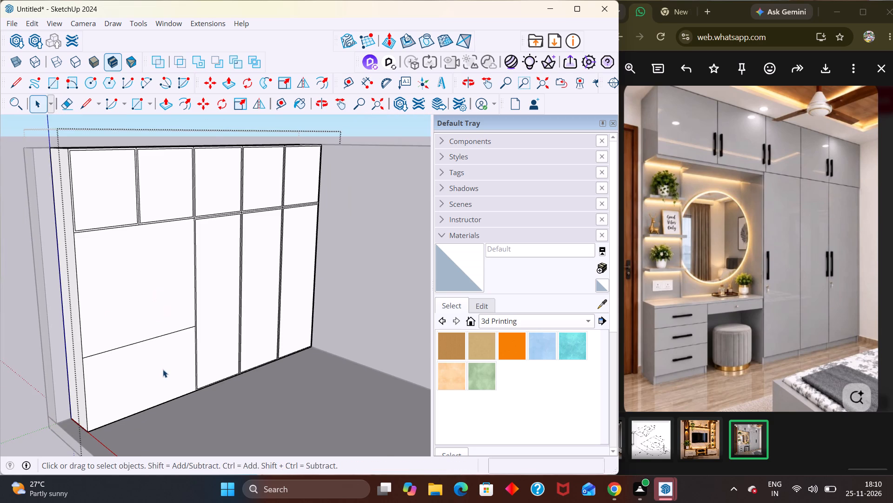
Draw a vertical line about 2' 10 11/16" long from the block's bottom edge to the middle of the counter line.
scroll(163, 369, down, 1)
middle_drag(161, 383, 87, 398)
middle_click(79, 394)
scroll(141, 392, down, 5)
scroll(209, 406, up, 1)
scroll(209, 406, down, 3)
middle_drag(153, 406, 226, 394)
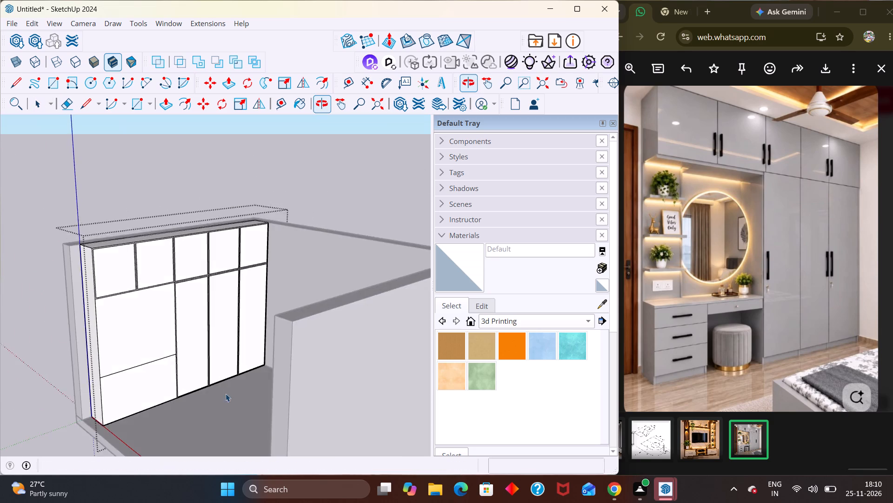
scroll(212, 387, up, 3)
middle_drag(142, 404, 121, 383)
scroll(133, 368, down, 2)
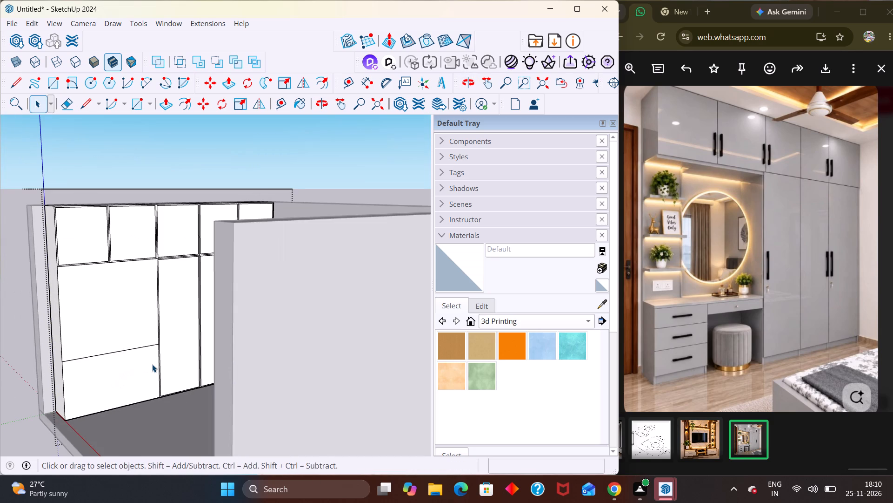
middle_drag(144, 375, 126, 376)
key(l)
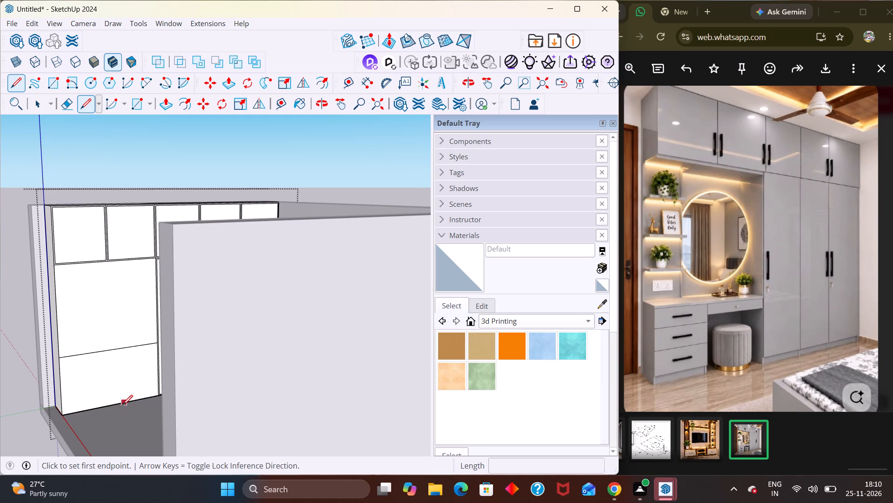
click(116, 407)
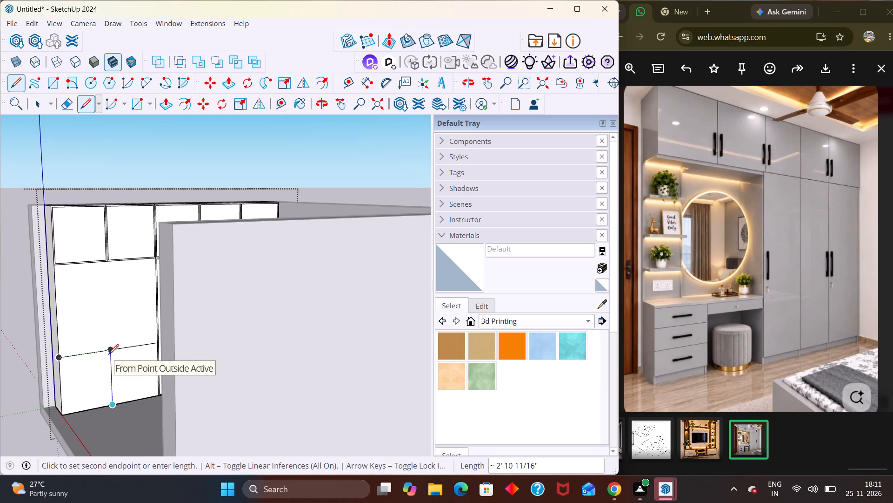
click(108, 354)
middle_drag(119, 353, 144, 352)
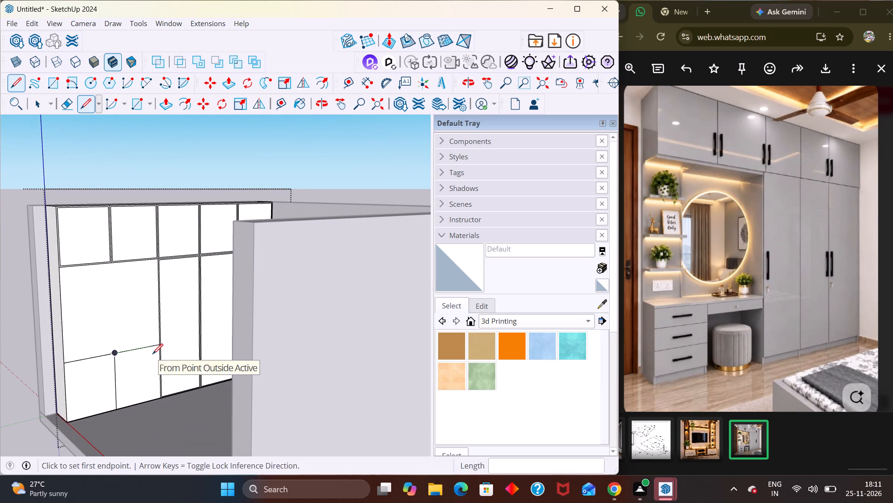
key(Escape)
key(space)
Copy the counter line's segment nearest the wardrobe's open end down to the bottom edge, dividing the distance by 3 for three drawer fronts.
scroll(60, 375, up, 4)
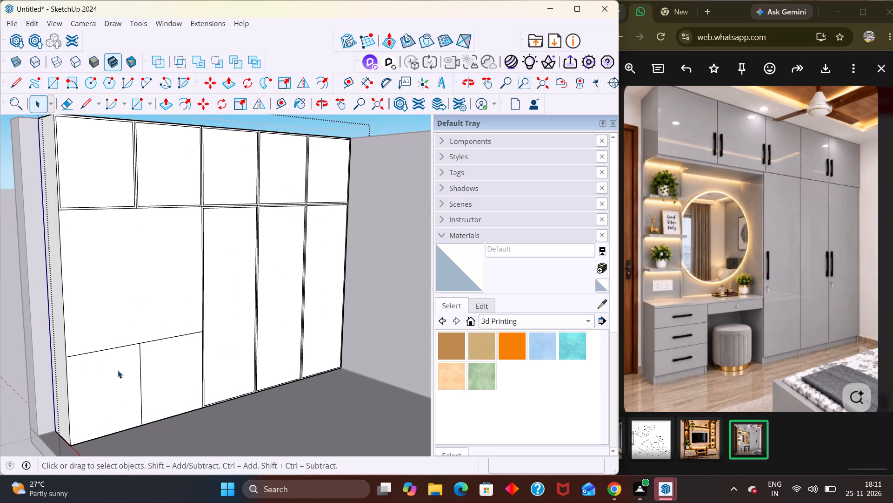
click(93, 350)
key(m)
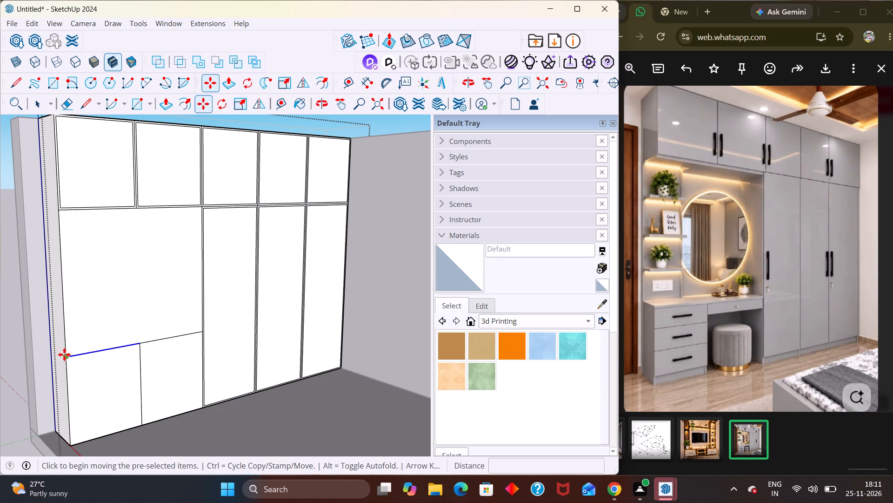
click(65, 354)
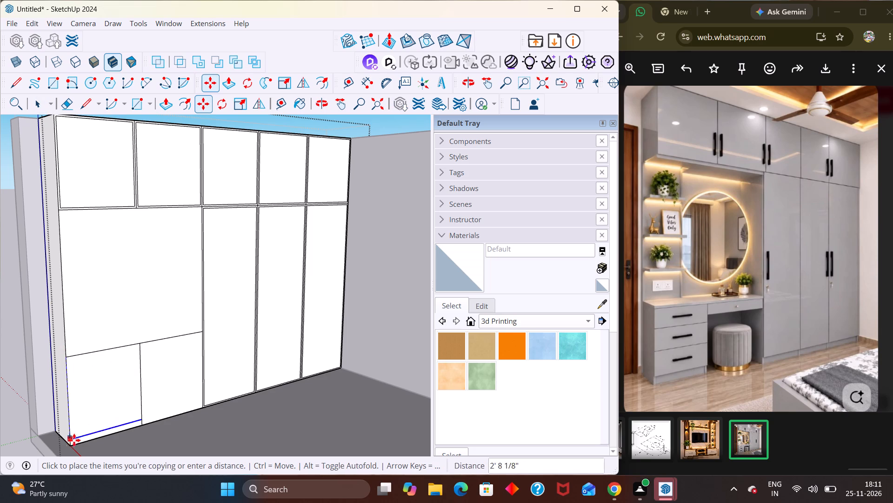
click(74, 443)
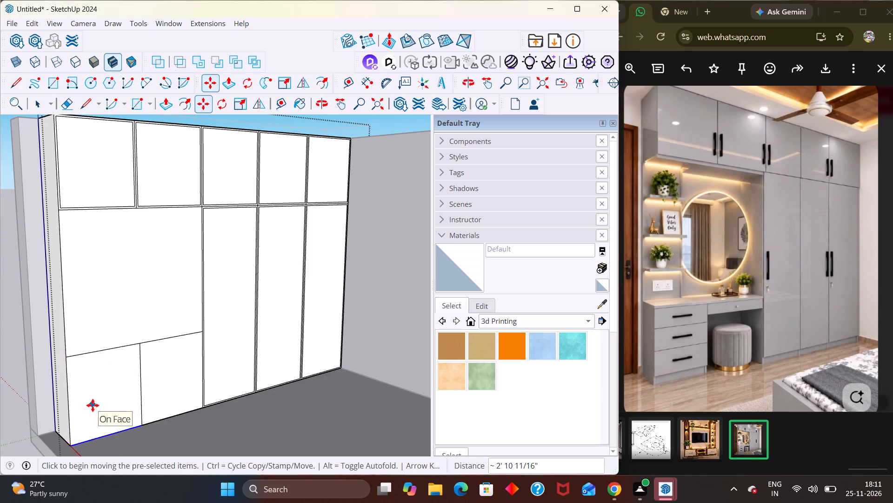
text(/3)
key(Return)
key(space)
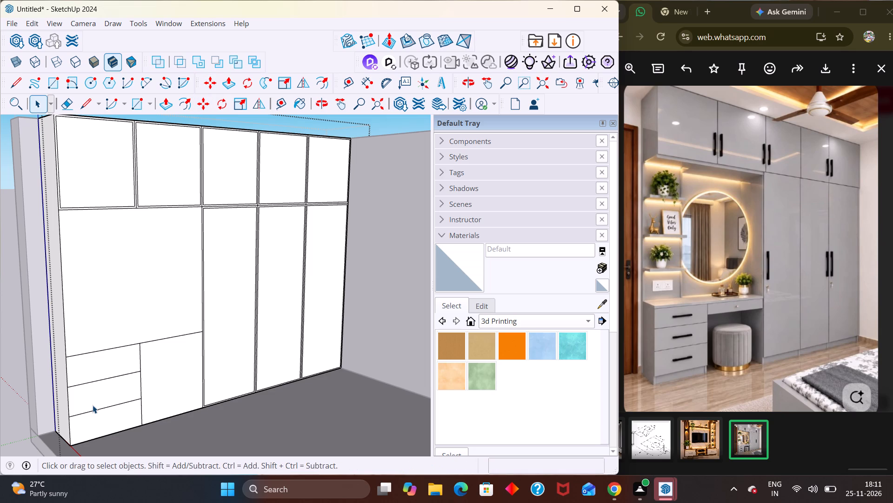
Offset the outlines of the three stacked drawer fronts inward by about 7/8".
key(f)
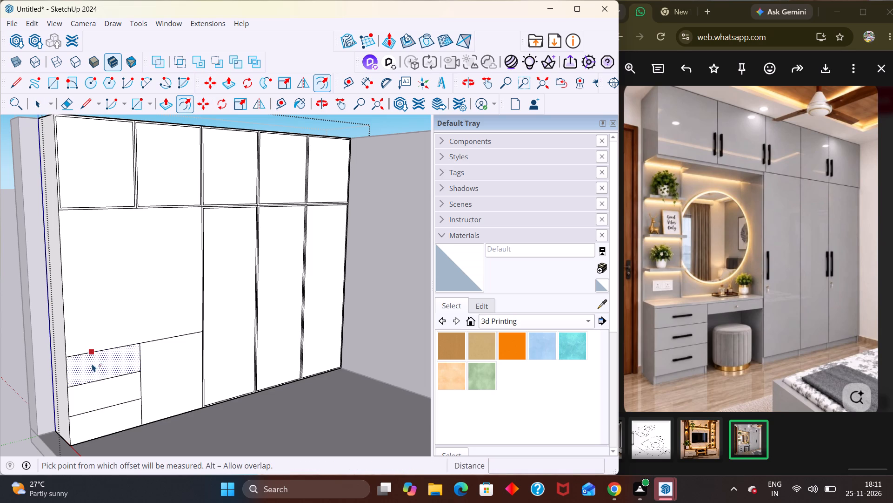
click(92, 364)
scroll(94, 364, up, 8)
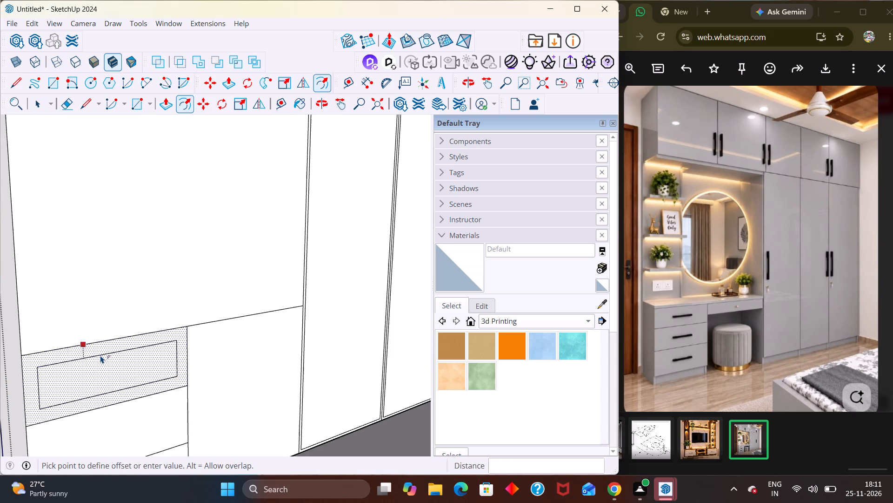
click(97, 347)
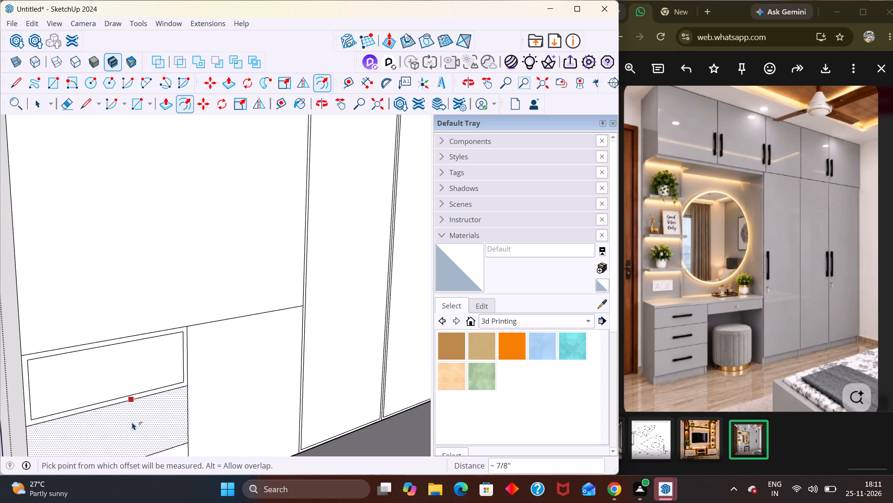
double_click(132, 422)
scroll(135, 415, down, 8)
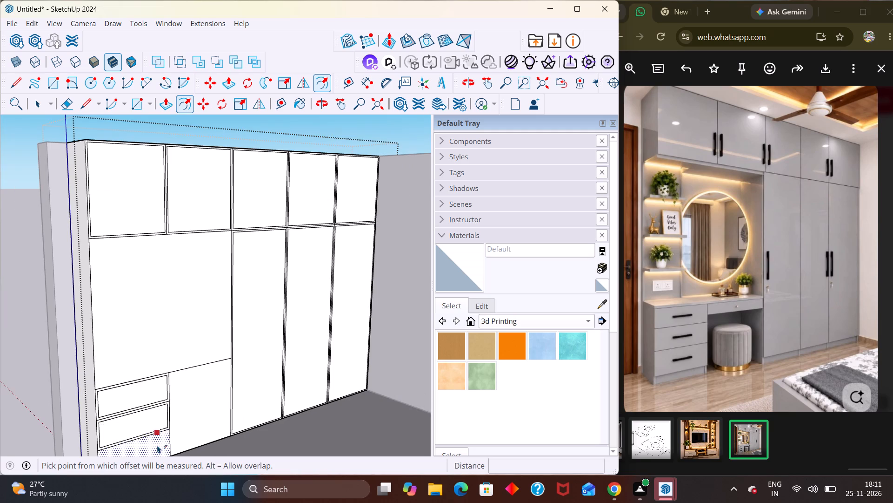
double_click(154, 443)
key(Escape)
key(space)
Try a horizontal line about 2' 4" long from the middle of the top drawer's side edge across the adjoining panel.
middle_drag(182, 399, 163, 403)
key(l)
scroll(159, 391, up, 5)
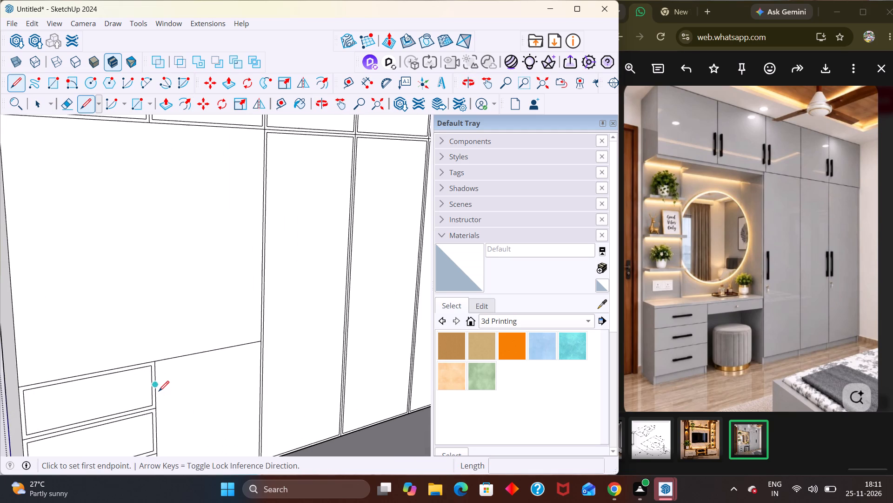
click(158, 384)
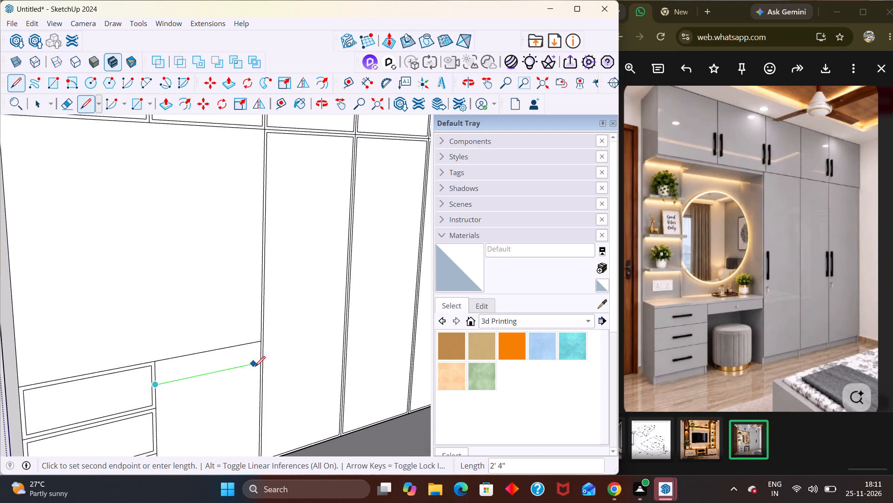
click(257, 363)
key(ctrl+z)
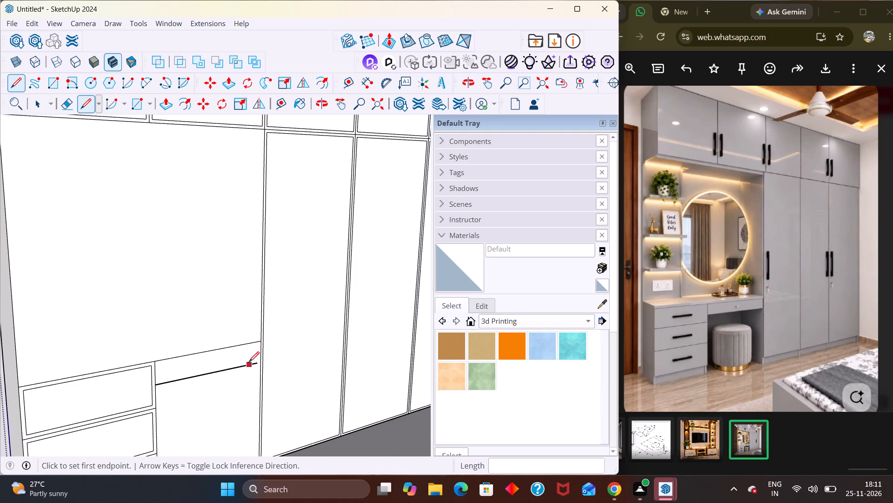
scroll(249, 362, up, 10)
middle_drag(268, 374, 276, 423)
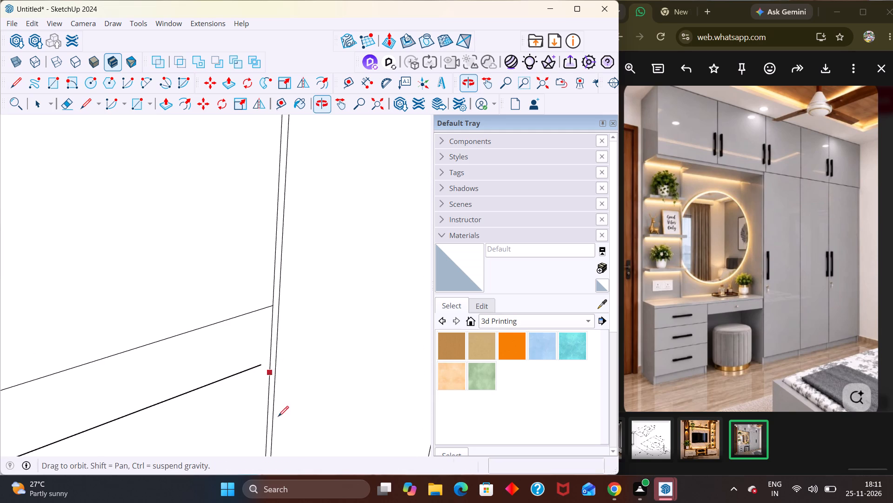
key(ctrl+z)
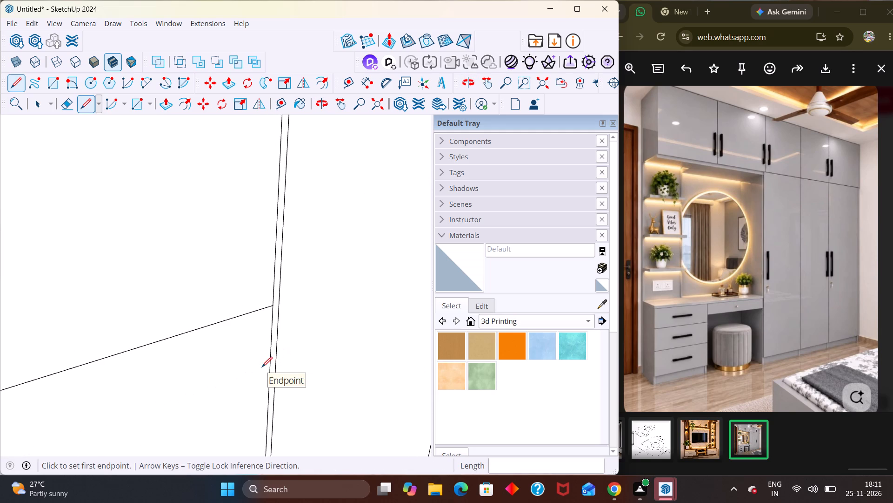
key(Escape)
Draw a line about 2' 6 3/8" long from the top drawer's lower corner across the adjoining panel to the first tall door.
scroll(262, 367, down, 5)
key(space)
double_click(221, 336)
double_click(218, 367)
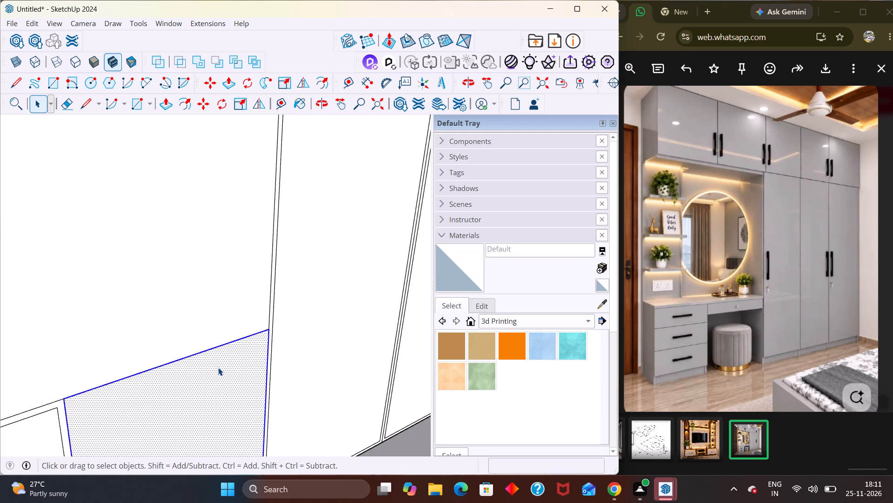
scroll(233, 340, down, 17)
click(201, 345)
scroll(247, 364, up, 2)
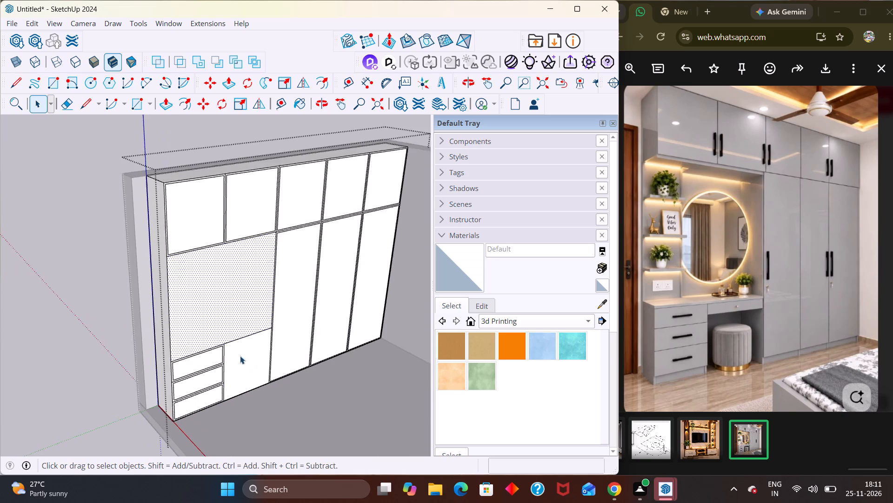
scroll(240, 356, up, 6)
key(l)
scroll(244, 368, up, 5)
scroll(223, 382, down, 1)
scroll(209, 385, up, 4)
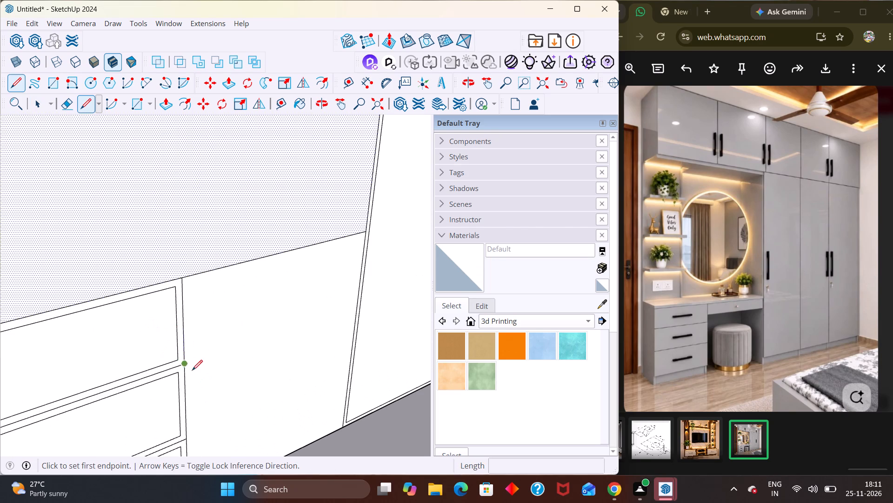
click(186, 366)
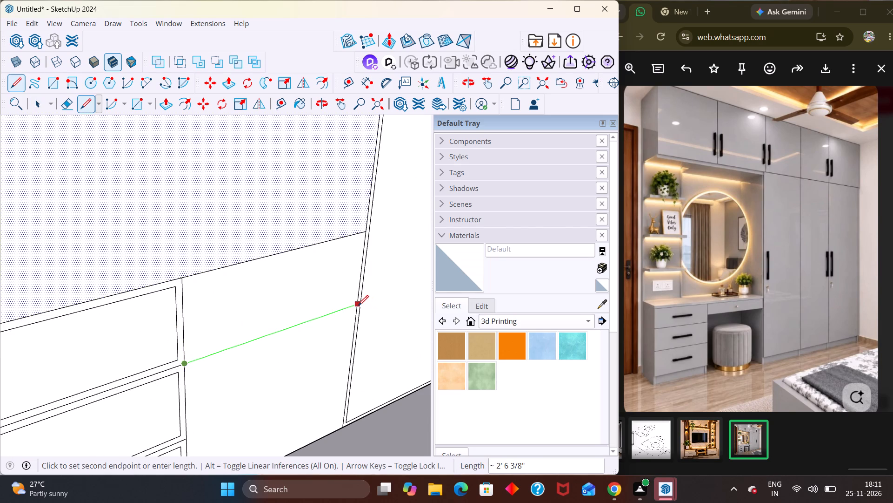
click(358, 306)
key(space)
middle_drag(335, 324, 300, 324)
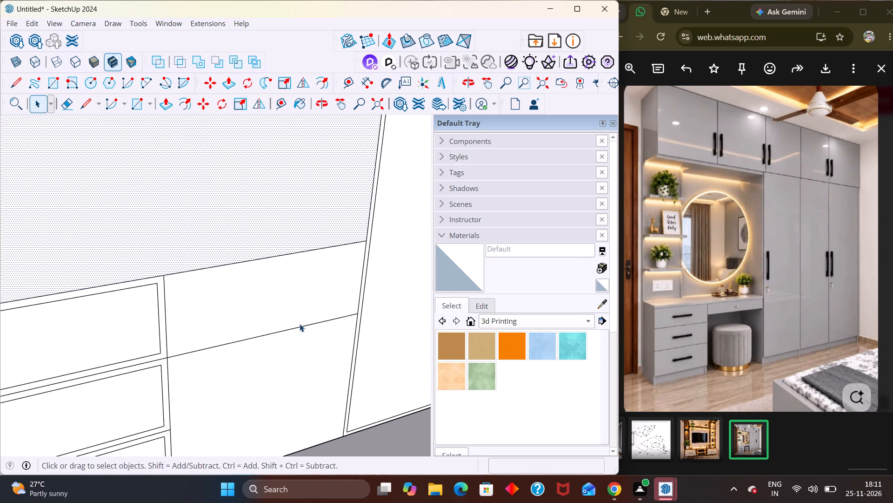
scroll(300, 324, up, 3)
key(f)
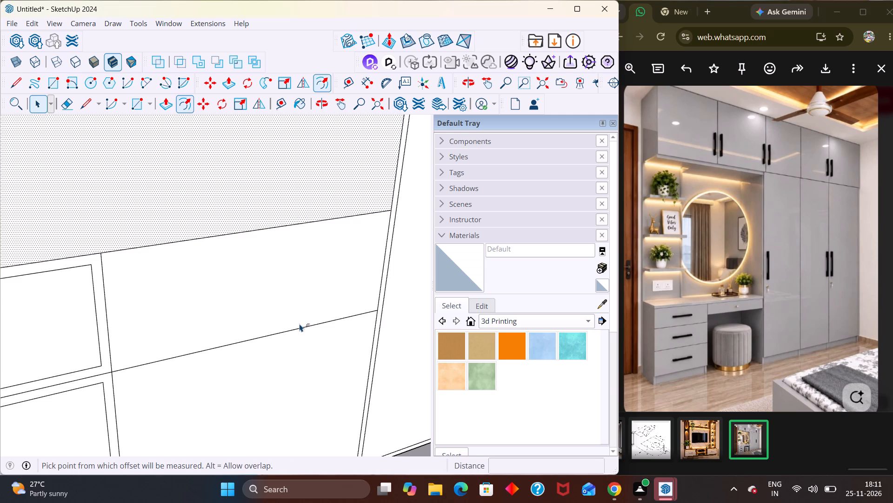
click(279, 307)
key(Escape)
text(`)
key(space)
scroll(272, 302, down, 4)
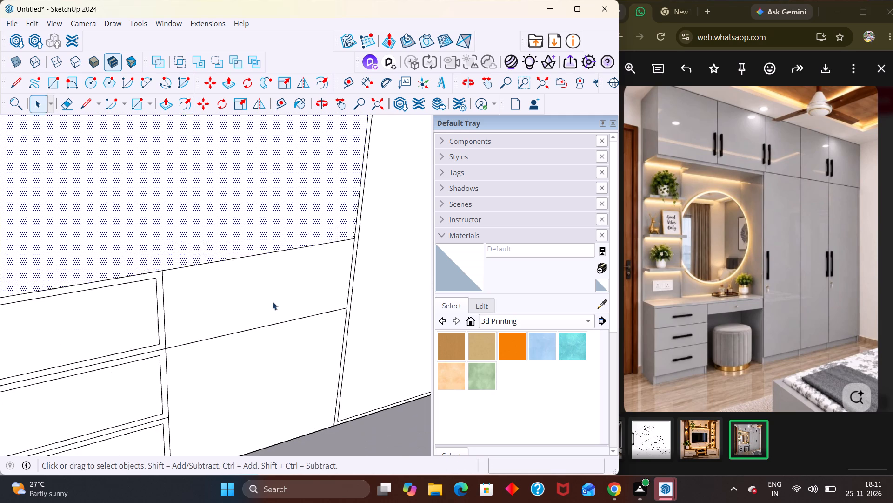
Offset the outline of the panel beside the top drawer inward to form a thin frame matching the drawer fronts.
click(269, 300)
scroll(269, 300, down, 5)
key(f)
click(266, 291)
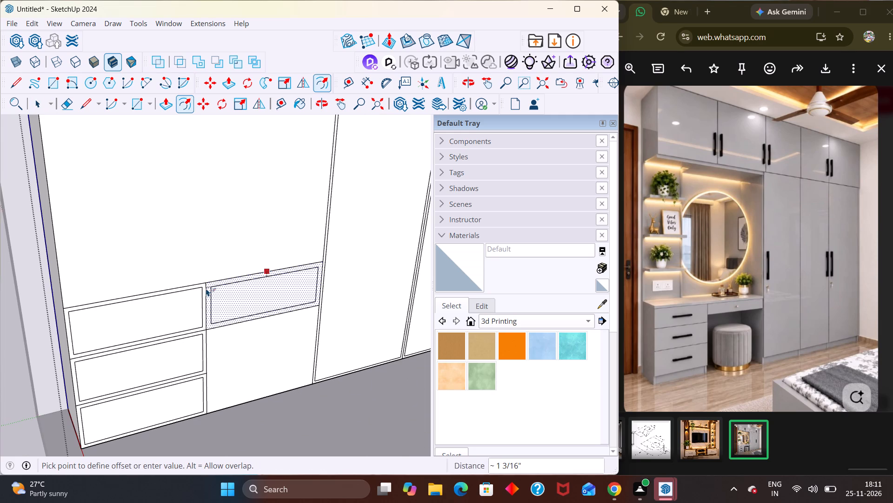
scroll(206, 288, up, 4)
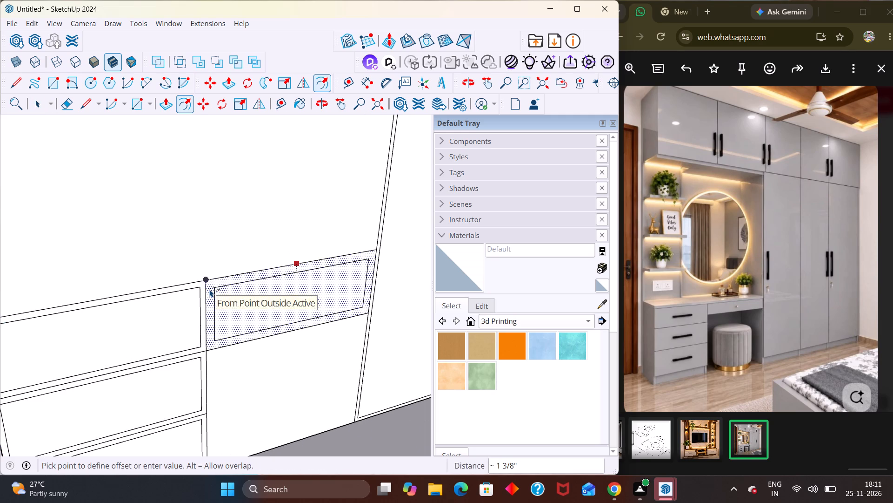
click(203, 289)
key(Escape)
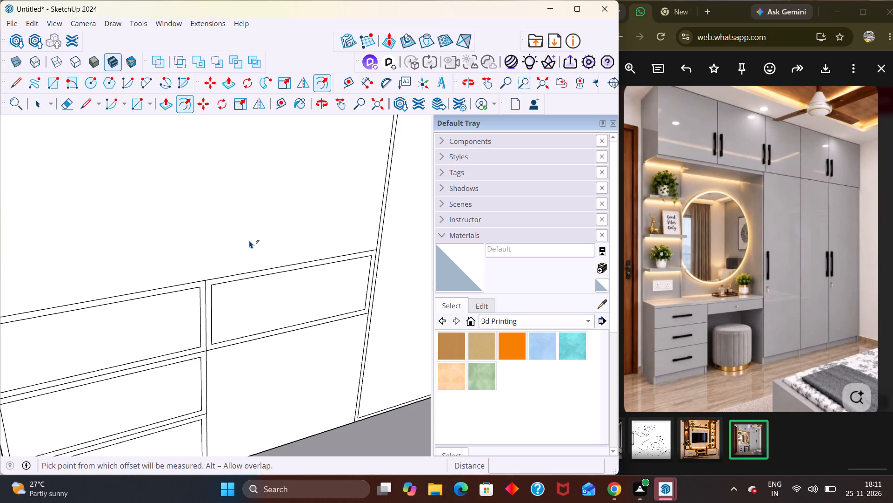
key(space)
Close the wardrobe group and return to editing the whole room model.
scroll(253, 252, down, 8)
scroll(301, 340, down, 6)
middle_drag(286, 353, 305, 272)
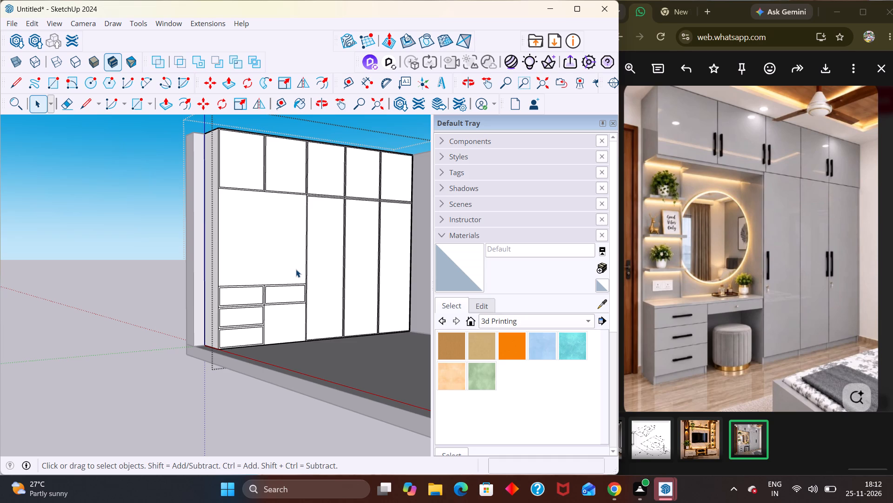
scroll(450, 318, down, 5)
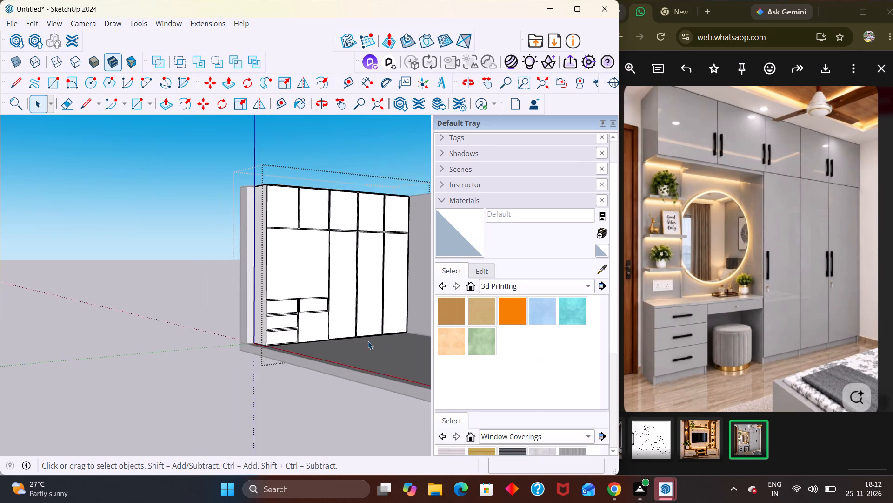
scroll(368, 341, down, 4)
middle_drag(333, 347, 406, 383)
scroll(365, 370, up, 1)
scroll(358, 362, down, 4)
click(324, 378)
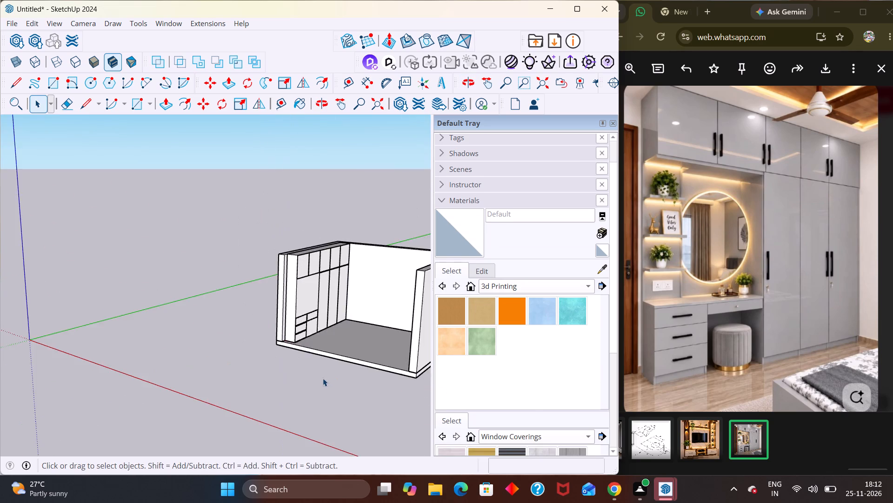
Examine the wardrobe front and its placement in the room from several angles.
middle_drag(329, 377, 447, 340)
scroll(398, 343, up, 7)
middle_drag(369, 333, 205, 319)
scroll(205, 319, up, 1)
scroll(212, 326, down, 1)
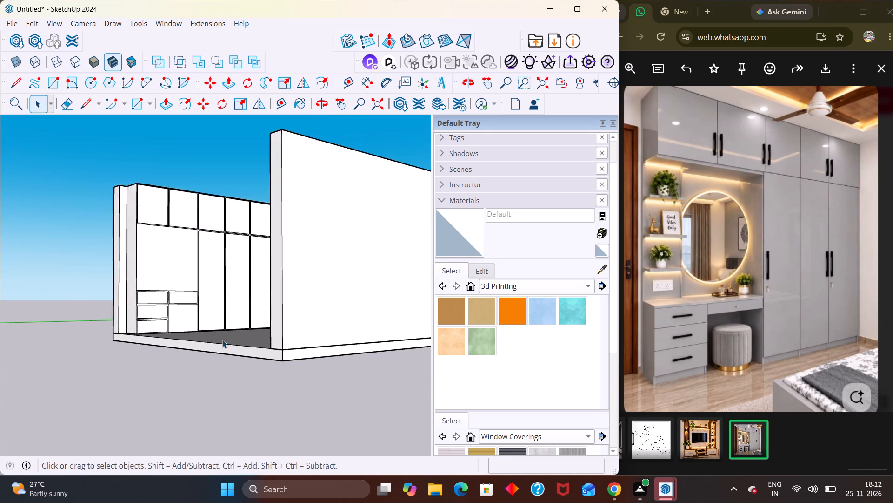
scroll(222, 340, down, 2)
middle_drag(247, 368, 282, 456)
scroll(282, 455, down, 1)
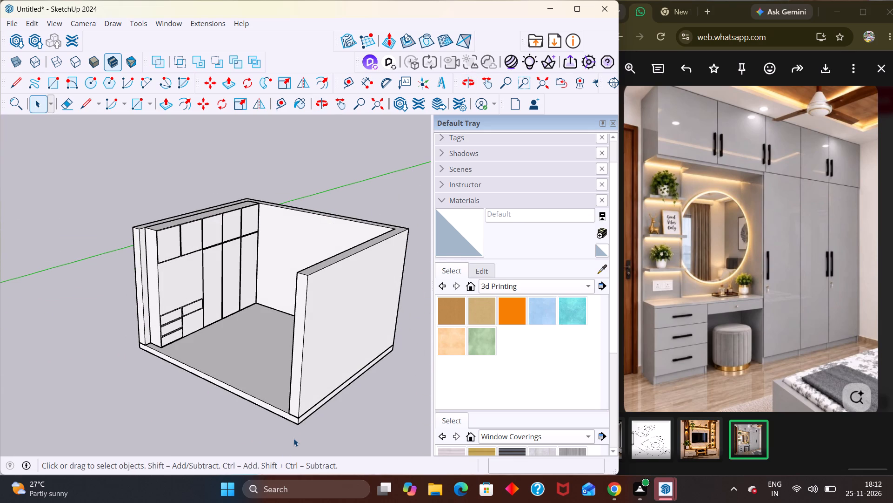
middle_drag(253, 404, 282, 374)
scroll(275, 349, down, 2)
scroll(276, 349, up, 2)
scroll(276, 350, down, 6)
middle_drag(314, 376, 182, 275)
scroll(182, 275, up, 3)
middle_drag(211, 313, 266, 393)
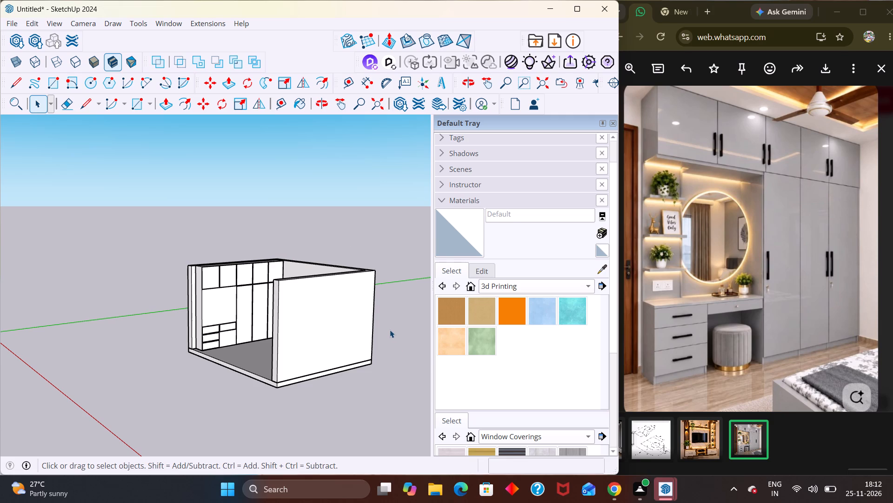
scroll(337, 322, down, 2)
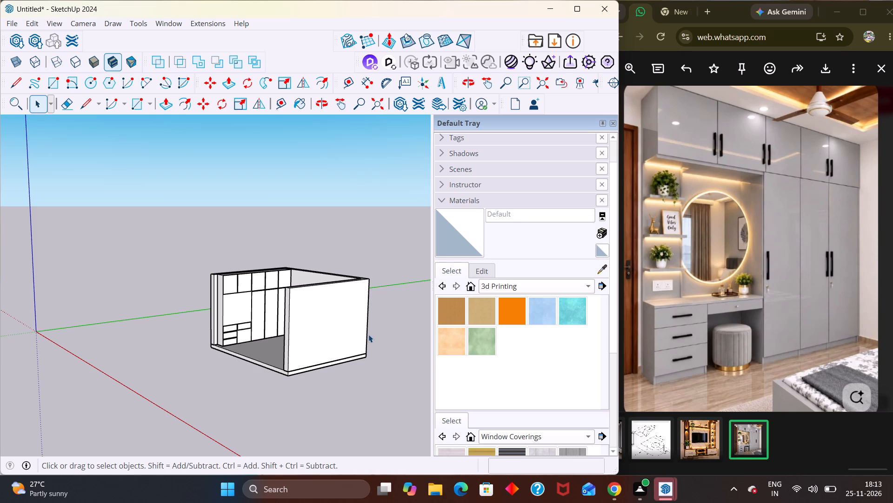
scroll(253, 301, up, 1)
middle_drag(252, 303, 274, 348)
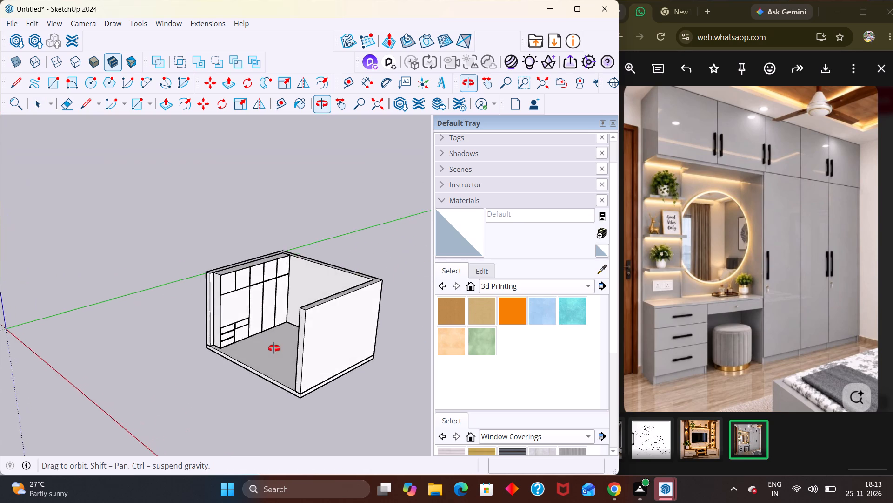
middle_drag(274, 348, 188, 244)
scroll(320, 369, up, 3)
middle_drag(235, 283, 296, 312)
scroll(297, 312, up, 2)
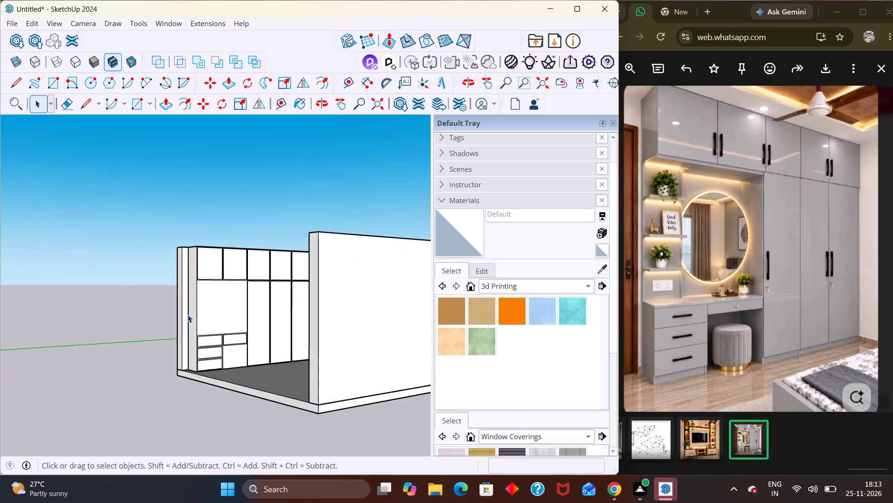
Open the wardrobe group for editing at the open area above the drawers.
scroll(187, 314, up, 3)
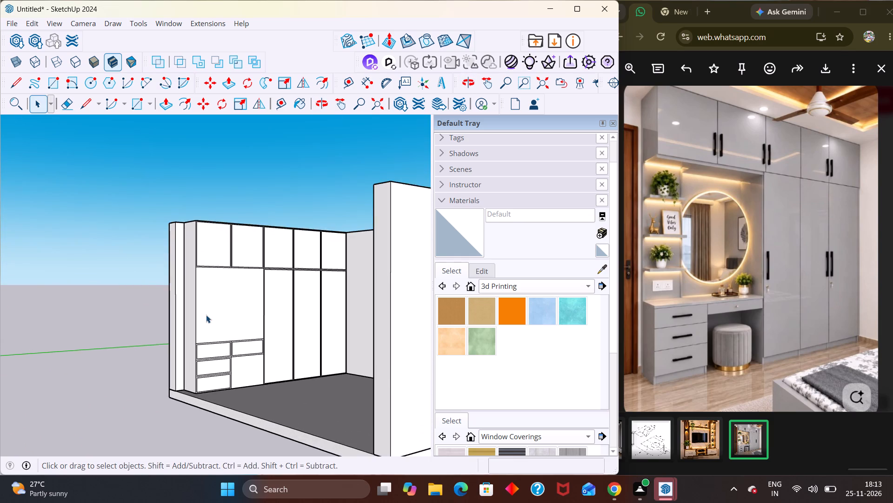
scroll(214, 319, up, 2)
middle_drag(214, 319, 208, 330)
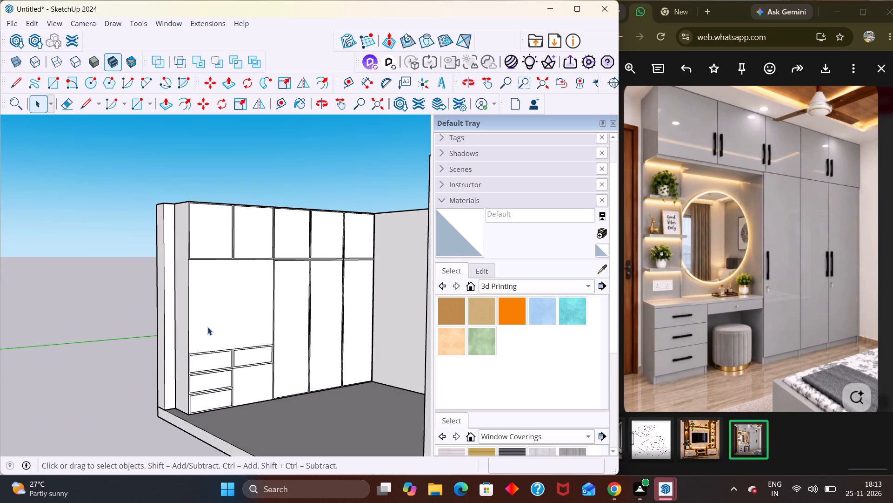
middle_drag(230, 317, 237, 320)
scroll(271, 315, up, 3)
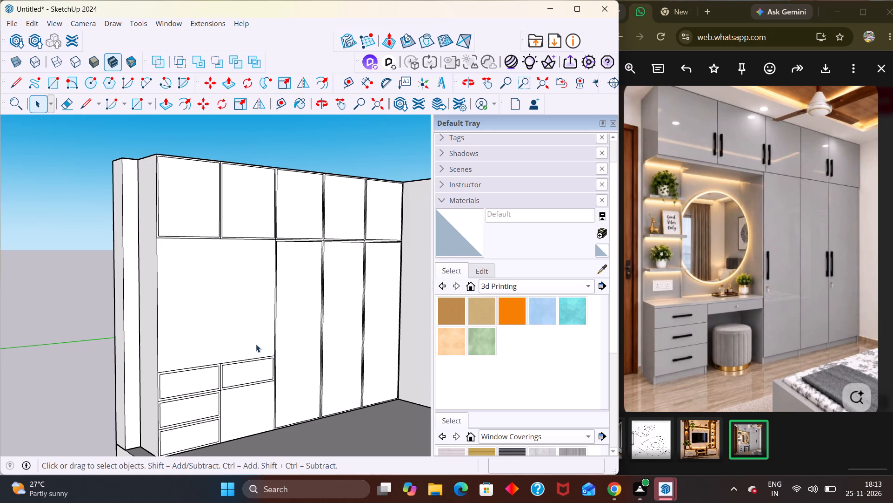
scroll(191, 325, up, 2)
middle_drag(185, 322, 224, 332)
scroll(224, 332, up, 1)
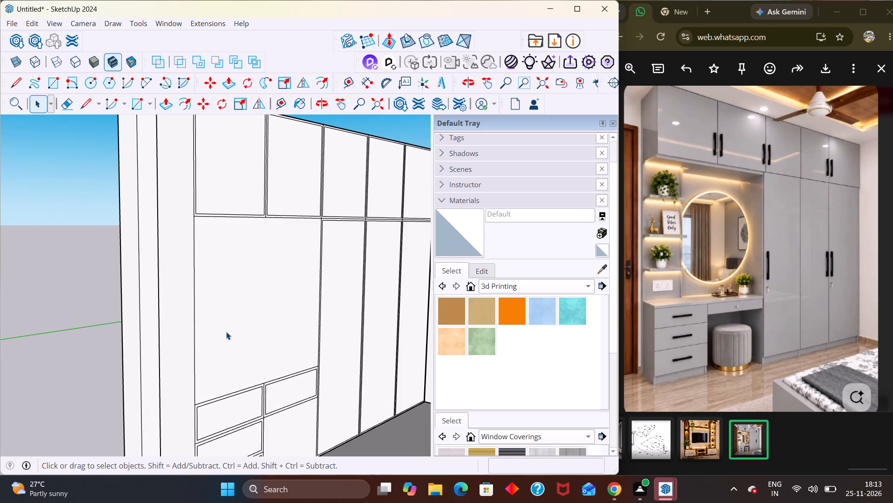
click(228, 328)
double_click(228, 328)
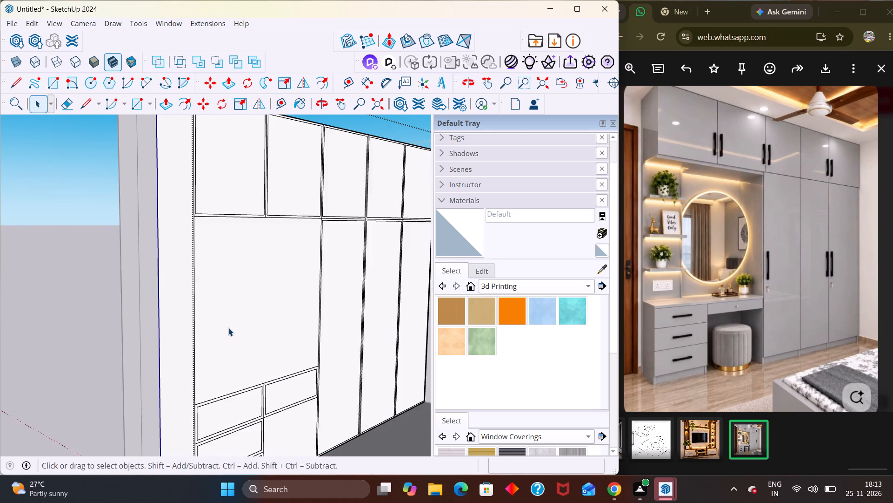
Push the large panel between the upper cabinets and drawers back about 1' 2 7/8" to form the mirror niche.
click(228, 328)
click(228, 328)
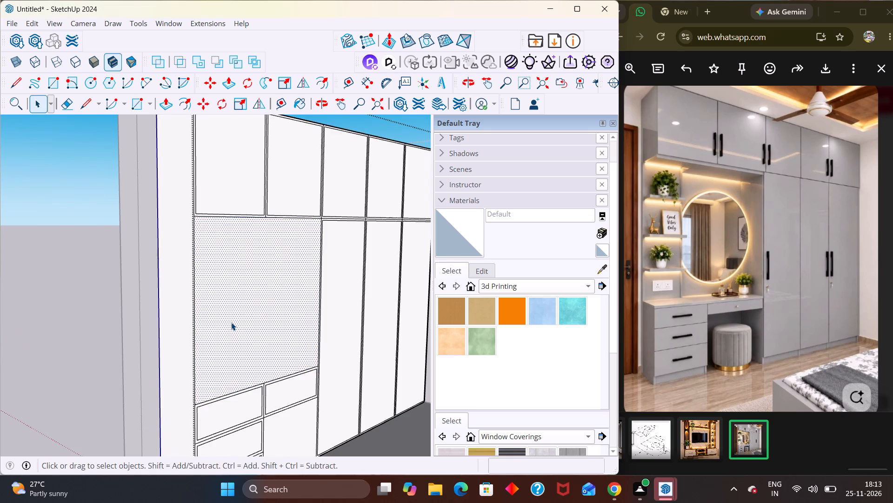
click(231, 322)
key(p)
click(231, 322)
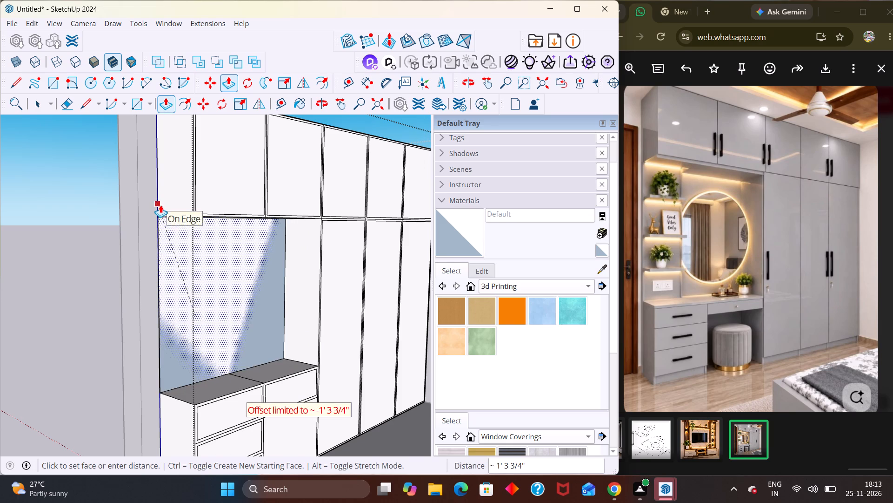
scroll(160, 205, up, 2)
middle_drag(167, 270, 276, 314)
scroll(174, 264, down, 4)
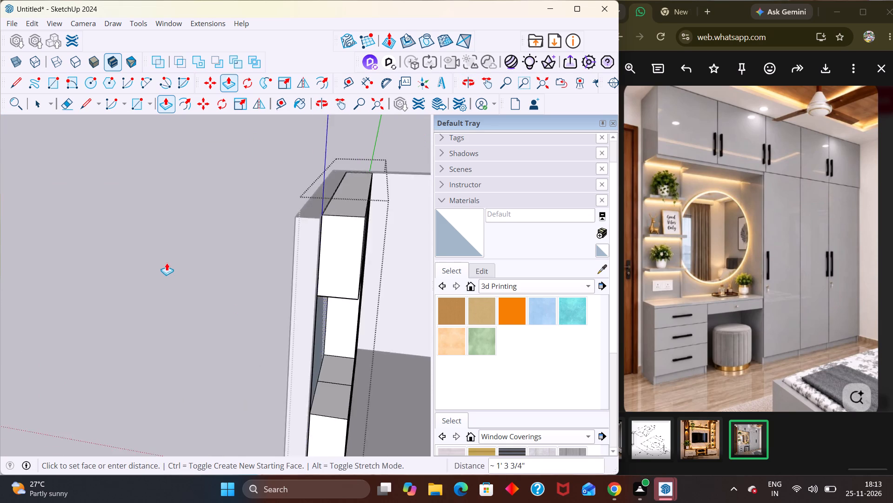
scroll(167, 263, down, 5)
scroll(279, 325, up, 4)
scroll(269, 283, up, 7)
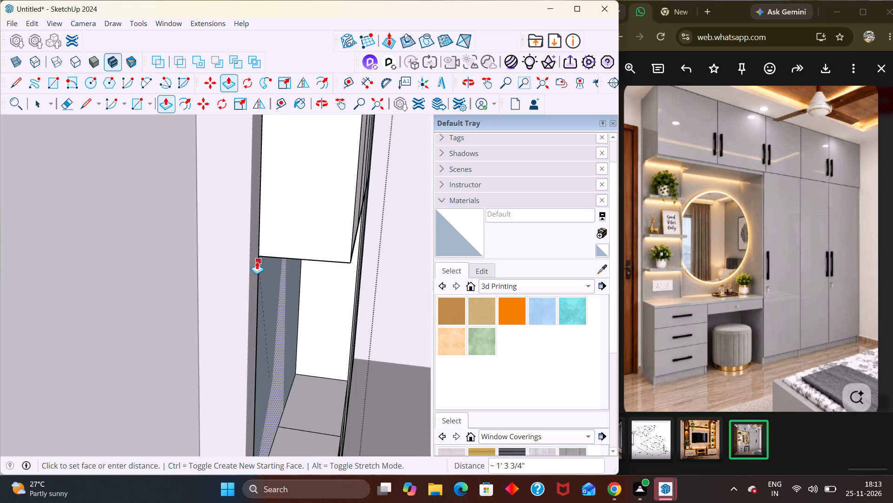
scroll(257, 261, up, 3)
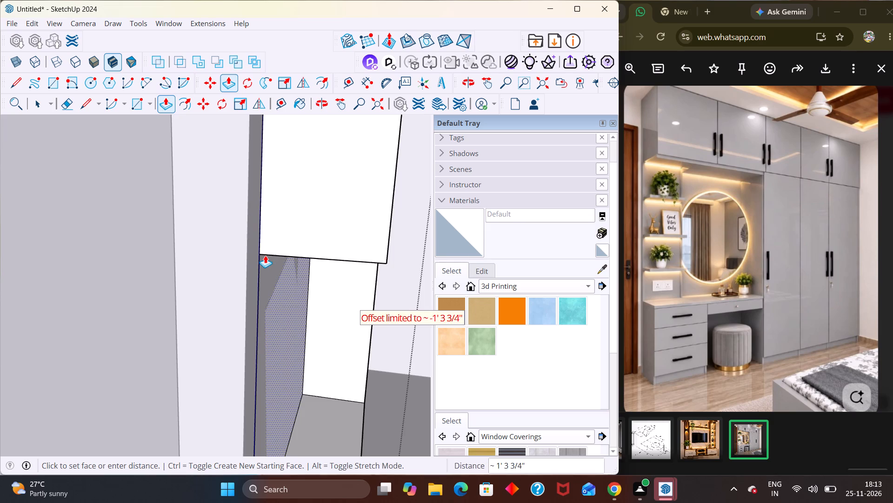
middle_drag(265, 259, 266, 193)
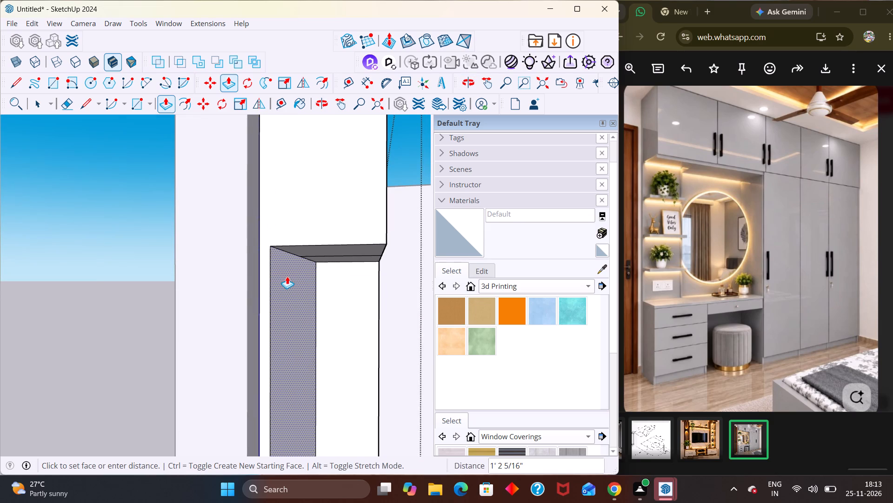
scroll(297, 278, up, 3)
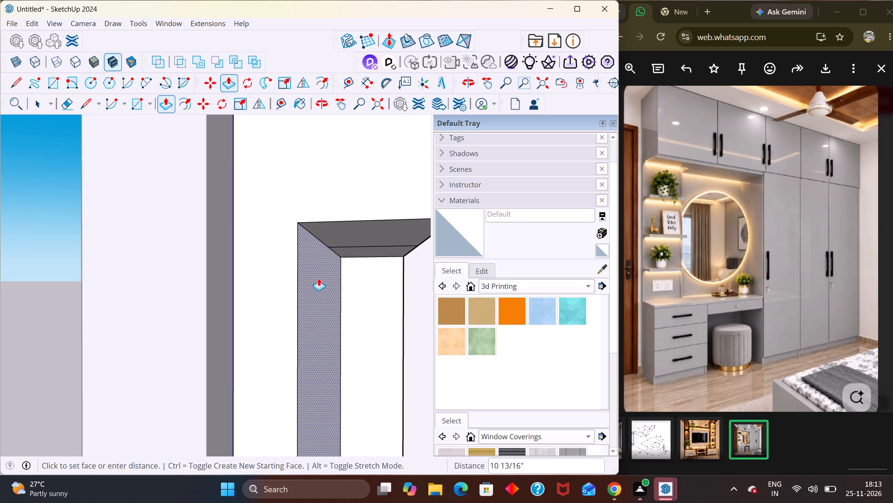
click(277, 278)
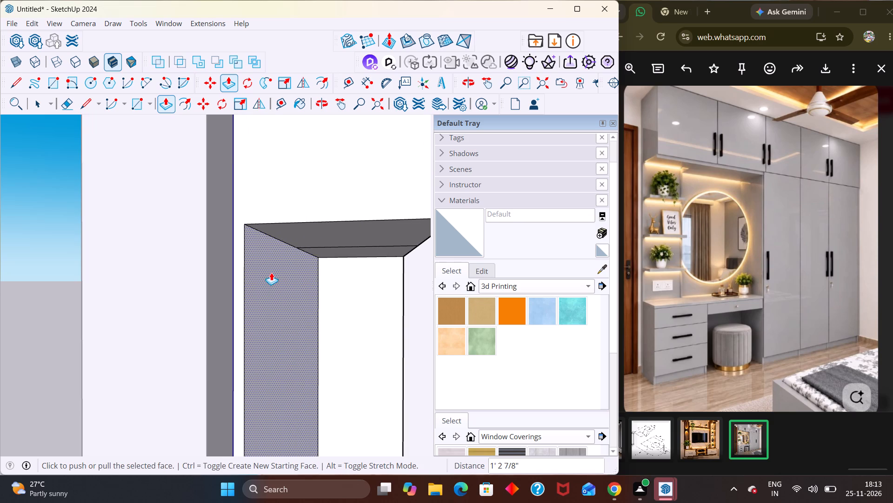
scroll(271, 272, down, 6)
scroll(269, 272, up, 1)
key(Escape)
Close the wardrobe group and return to editing the whole room model.
scroll(268, 273, down, 6)
key(space)
click(175, 292)
Examine the recessed mirror niche and the wardrobe in the room from several angles.
scroll(175, 292, down, 6)
middle_drag(259, 316, 168, 340)
middle_drag(212, 340, 154, 311)
scroll(156, 310, down, 5)
scroll(182, 326, up, 1)
scroll(199, 333, down, 6)
middle_drag(279, 356, 242, 390)
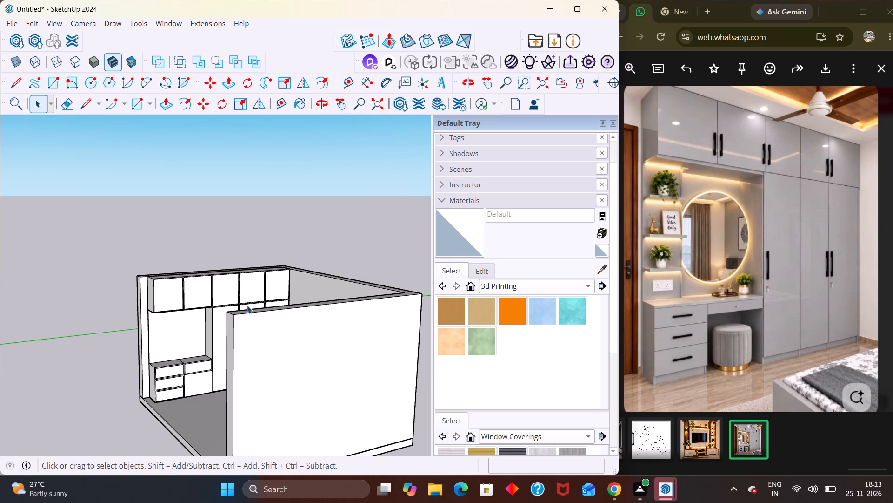
scroll(166, 304, down, 3)
middle_drag(198, 306, 287, 209)
scroll(220, 280, up, 1)
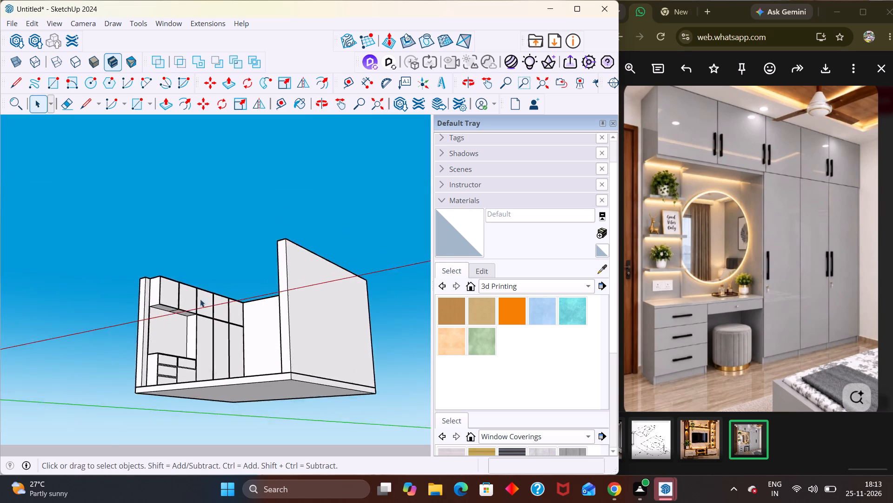
scroll(200, 299, up, 2)
middle_drag(191, 348, 321, 313)
scroll(321, 313, up, 1)
scroll(294, 319, down, 13)
middle_drag(305, 329, 159, 401)
scroll(159, 404, up, 1)
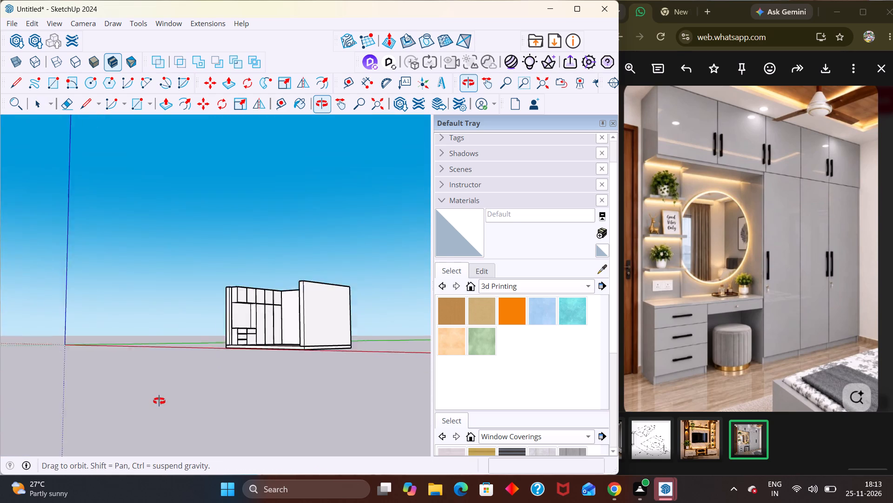
middle_drag(159, 401, 158, 388)
Draw a mirror circle with a radius of about 1' 5 1/16" on the back face of the niche.
scroll(159, 401, up, 7)
middle_drag(221, 297, 223, 339)
scroll(255, 307, up, 4)
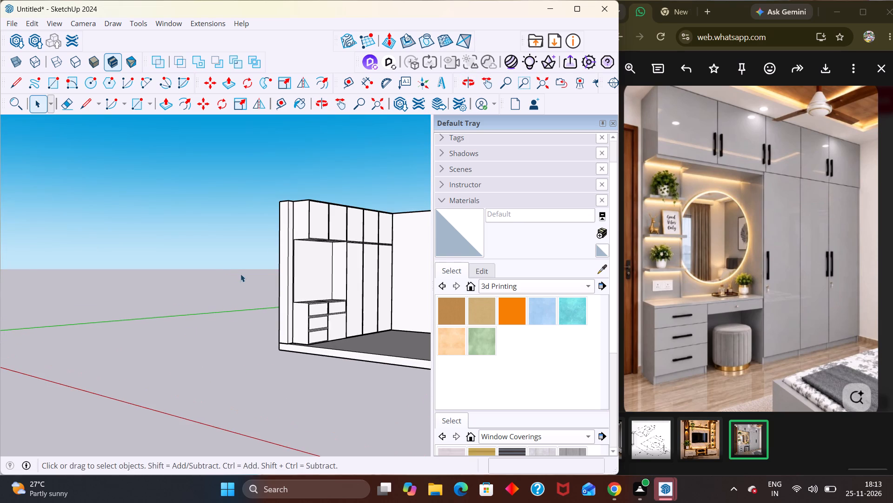
middle_drag(331, 269, 269, 266)
scroll(267, 265, up, 4)
middle_drag(317, 256, 237, 260)
scroll(277, 273, up, 3)
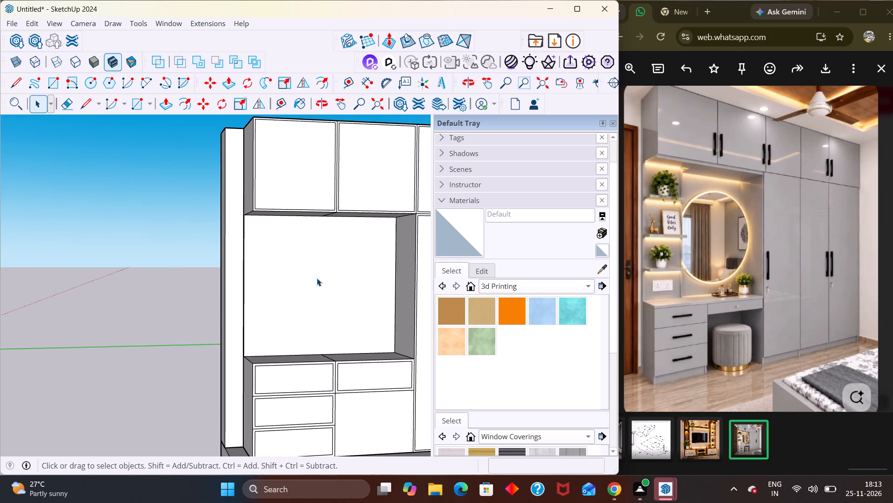
key(c)
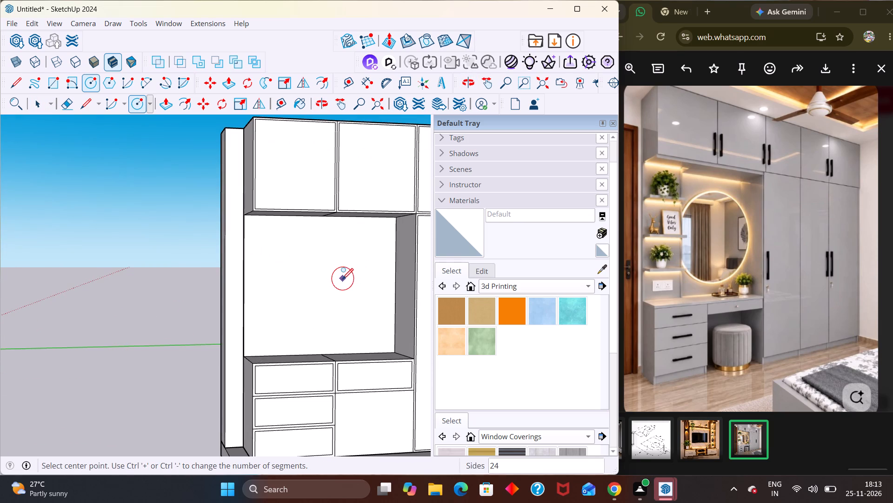
click(332, 276)
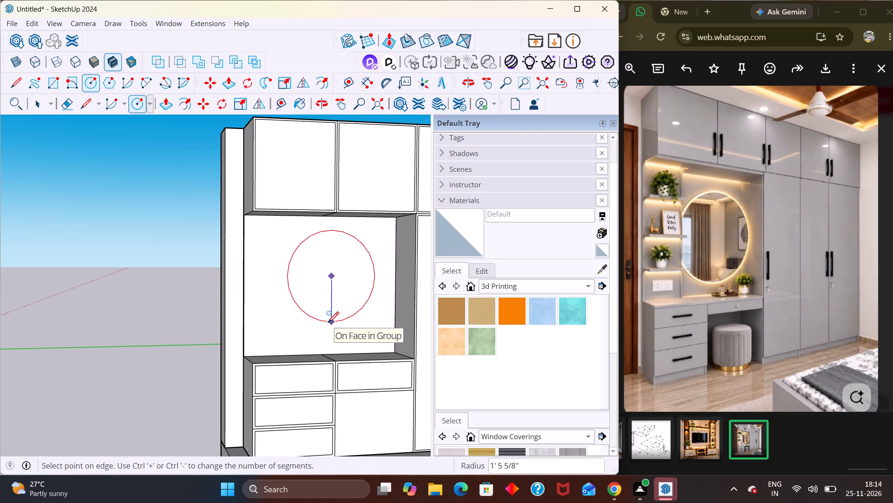
click(332, 321)
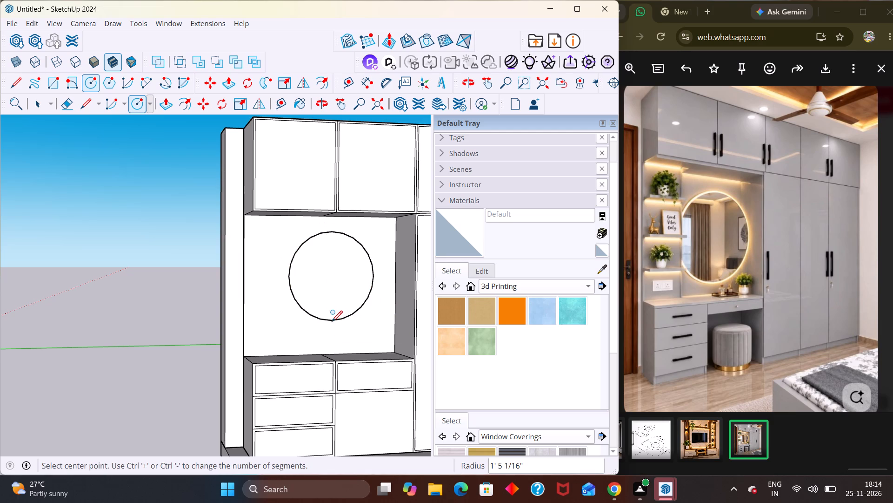
Move the mirror circle about 9 13/16" down and toward the tall doors on the niche's back face.
key(space)
click(340, 319)
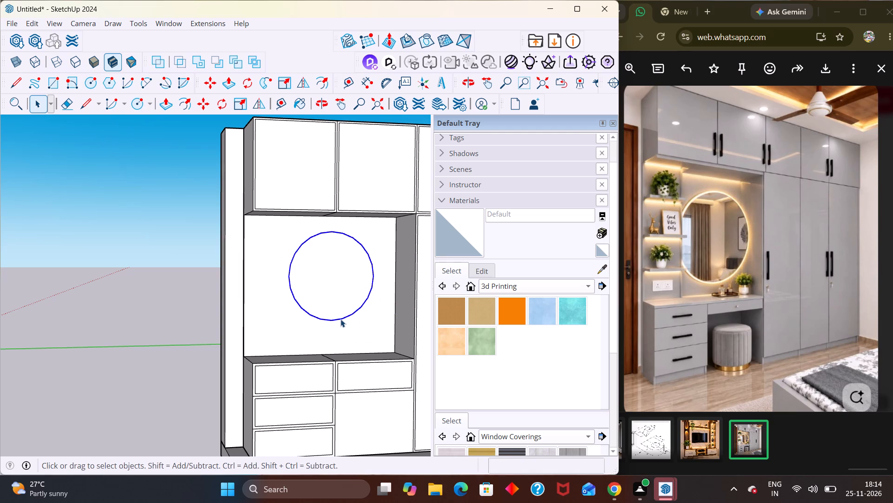
key(m)
click(325, 305)
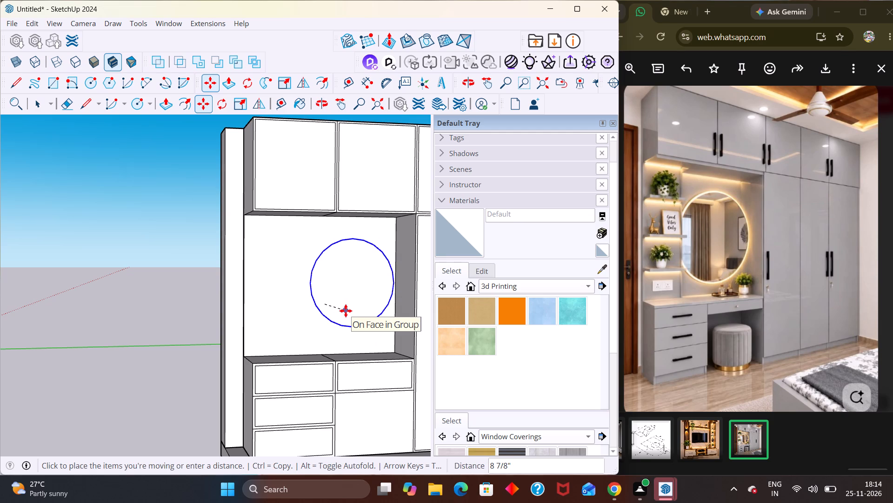
scroll(346, 311, up, 3)
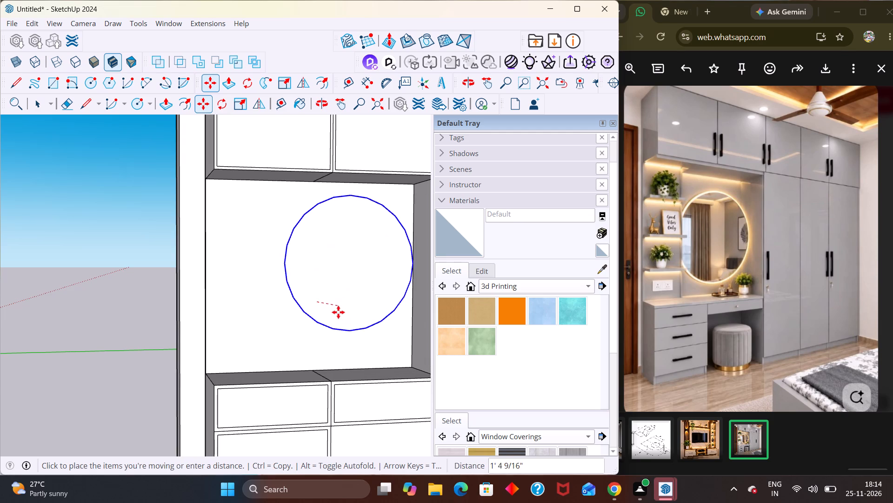
scroll(337, 314, up, 1)
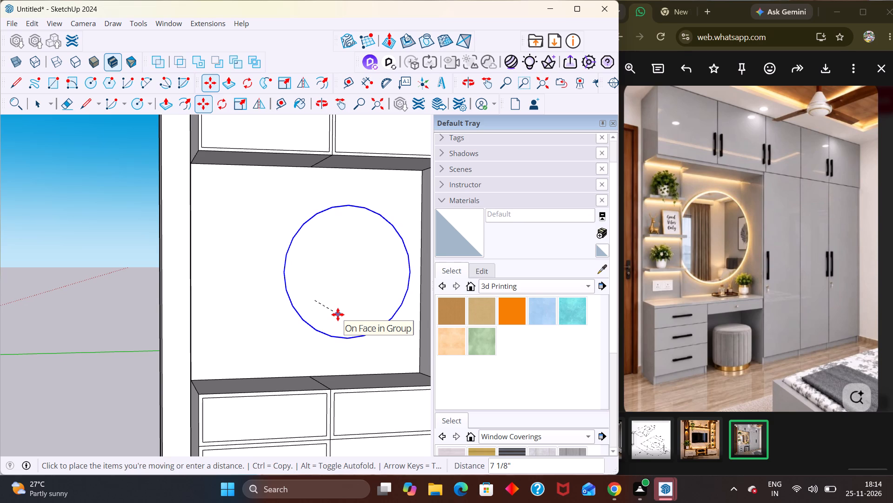
scroll(338, 314, up, 1)
scroll(309, 321, down, 3)
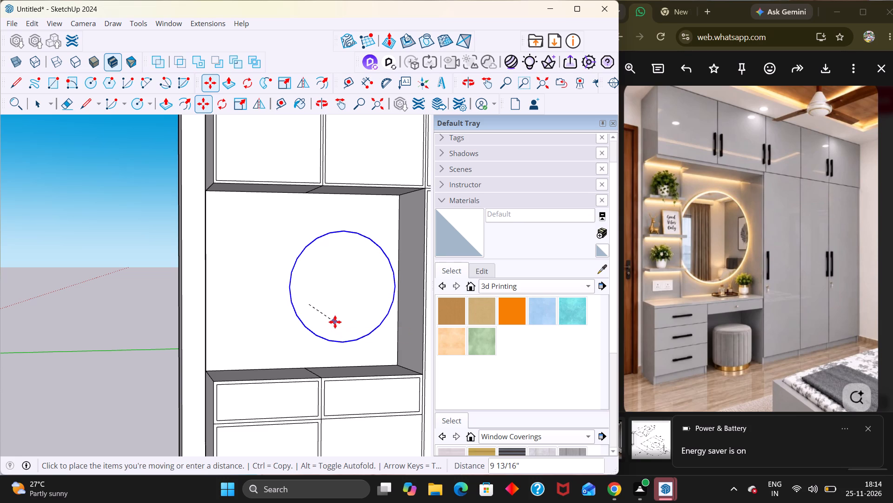
click(335, 322)
Align the view to the mirror circle's face to check its position in the niche.
right_click(332, 315)
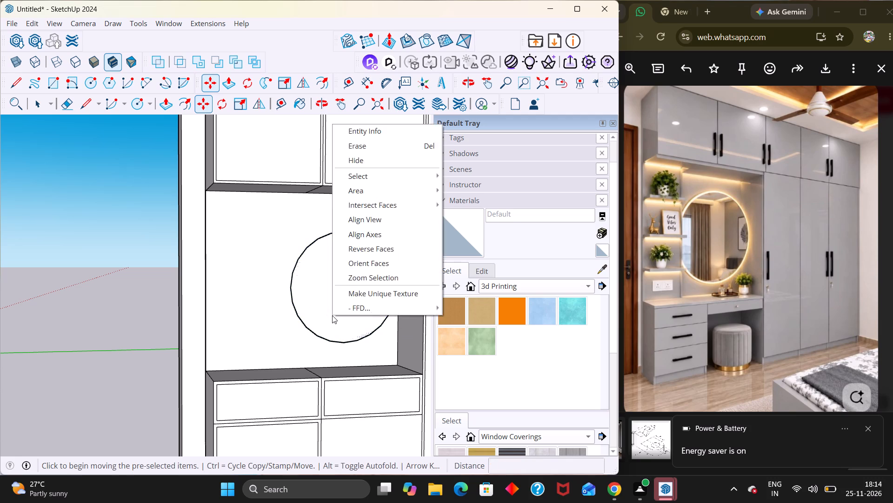
right_click(332, 315)
click(337, 223)
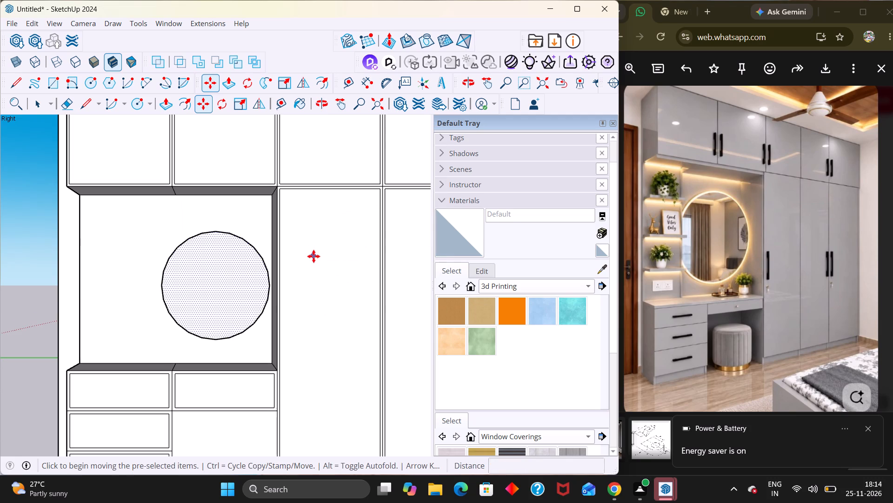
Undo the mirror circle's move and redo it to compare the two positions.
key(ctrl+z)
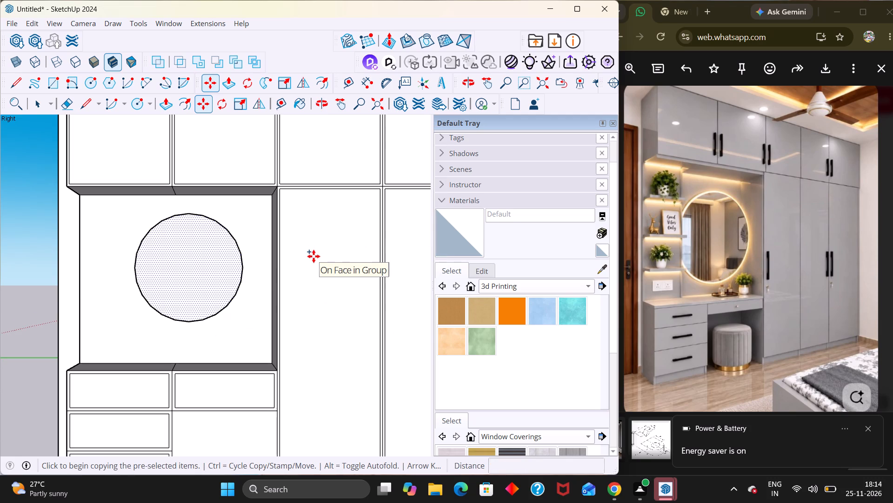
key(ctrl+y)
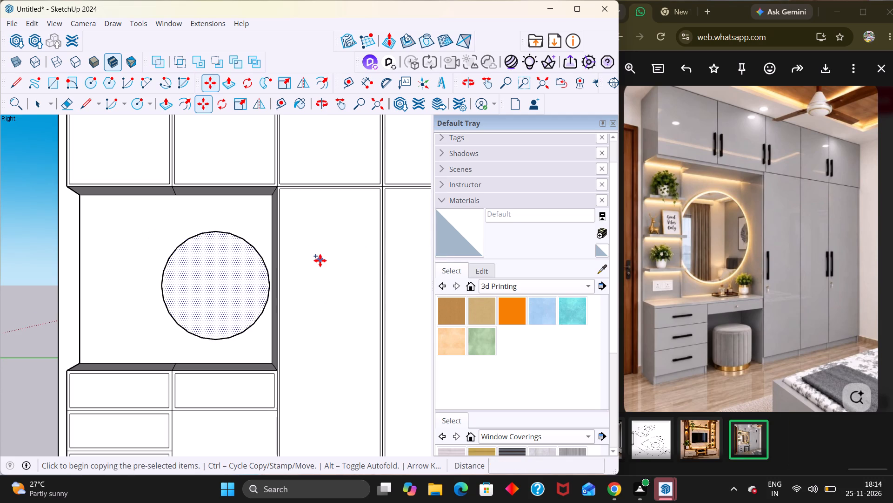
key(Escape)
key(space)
Examine the mirror circle's placement within the wardrobe and the whole room.
scroll(332, 268, down, 4)
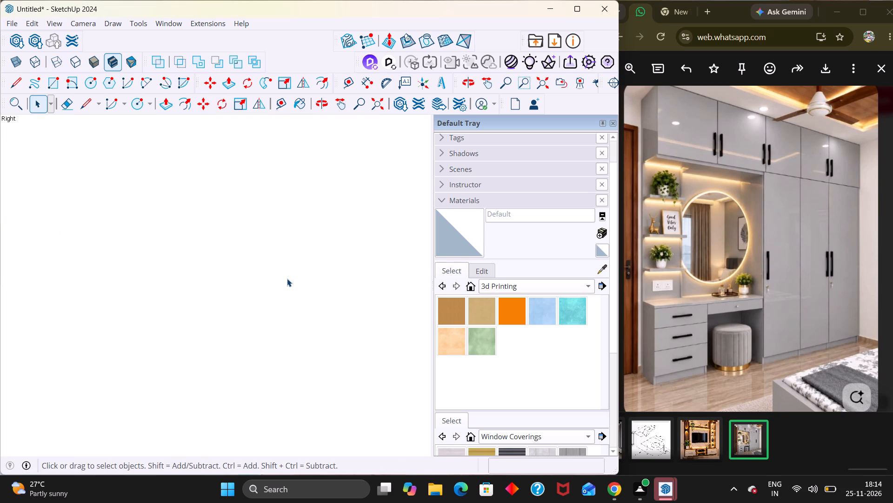
key(shift+z)
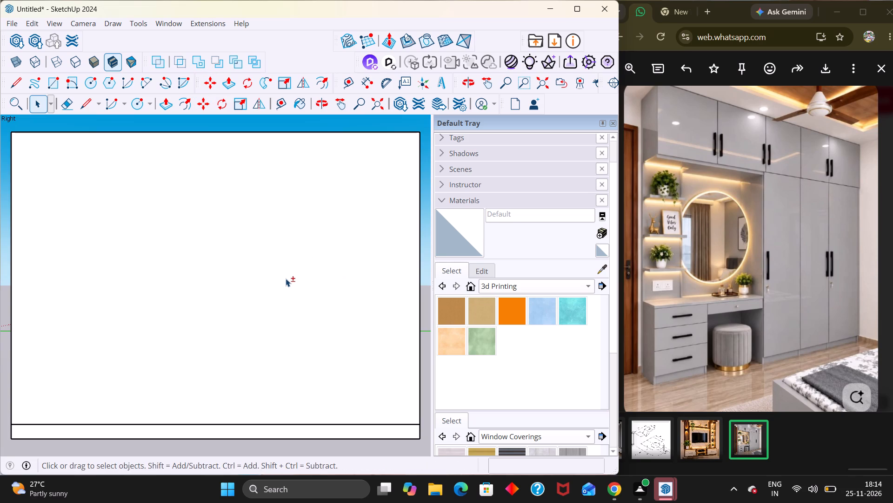
key(shift+z)
scroll(288, 279, down, 3)
scroll(288, 279, up, 1)
scroll(288, 279, down, 2)
middle_drag(311, 280, 183, 328)
scroll(217, 315, down, 3)
middle_drag(191, 321, 393, 308)
middle_drag(212, 326, 371, 345)
scroll(258, 299, up, 6)
scroll(237, 276, down, 9)
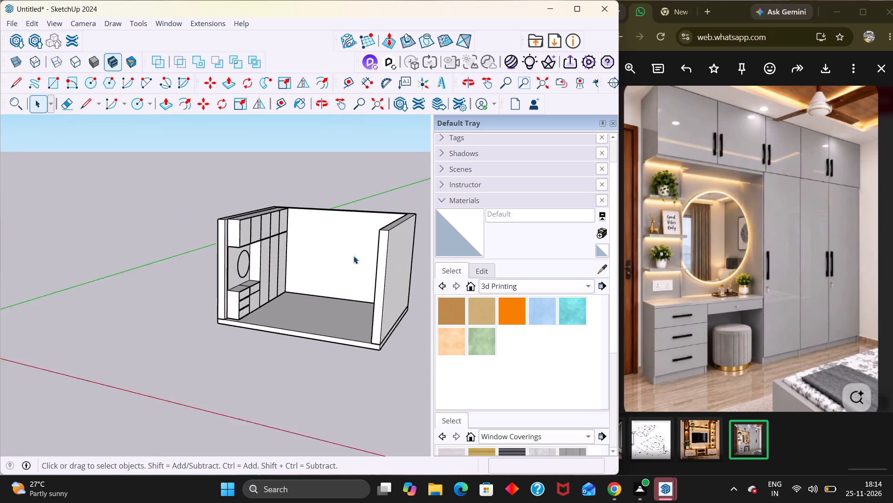
Delete the mirror circle and its face from the niche's back wall.
middle_drag(314, 268, 214, 224)
scroll(214, 224, up, 9)
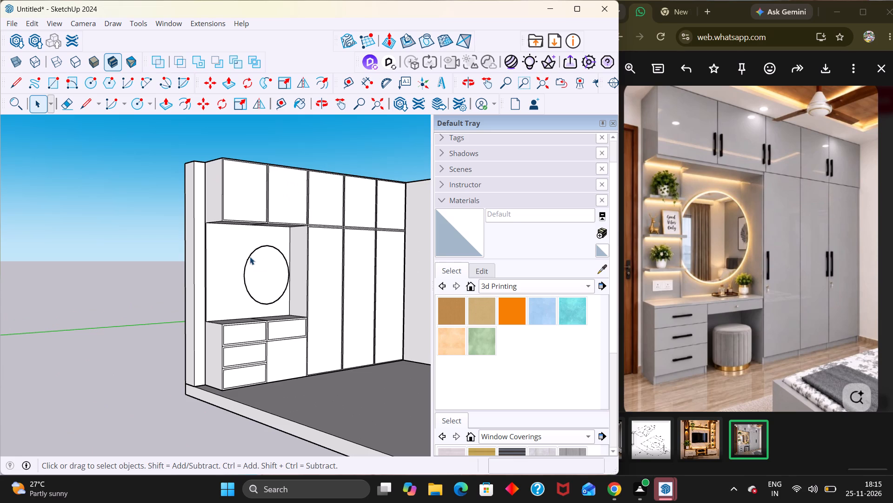
click(250, 257)
double_click(250, 257)
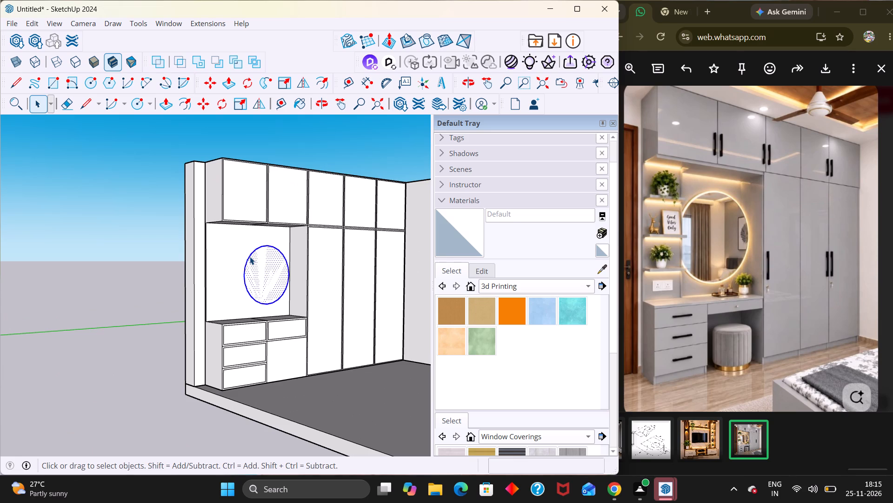
key(Delete)
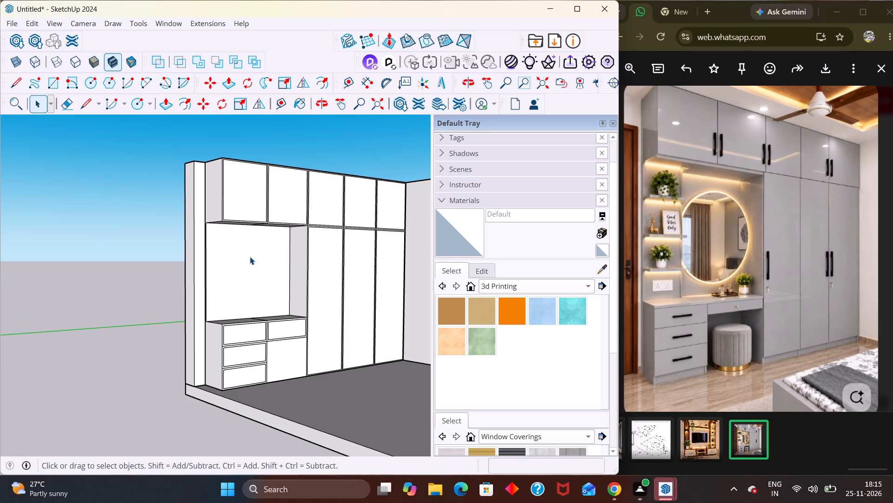
Draw a larger mirror circle of about 1' 10" radius on the niche's back face above the drawers.
text(c)
key(space)
key(c)
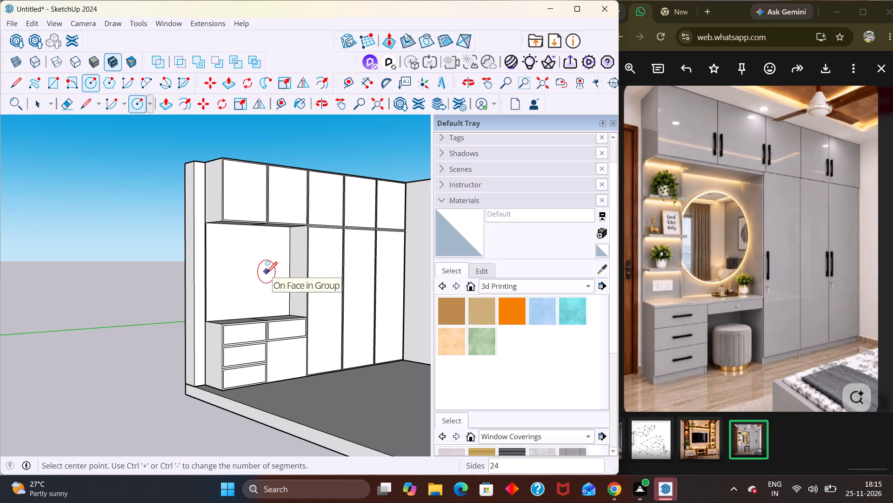
click(267, 272)
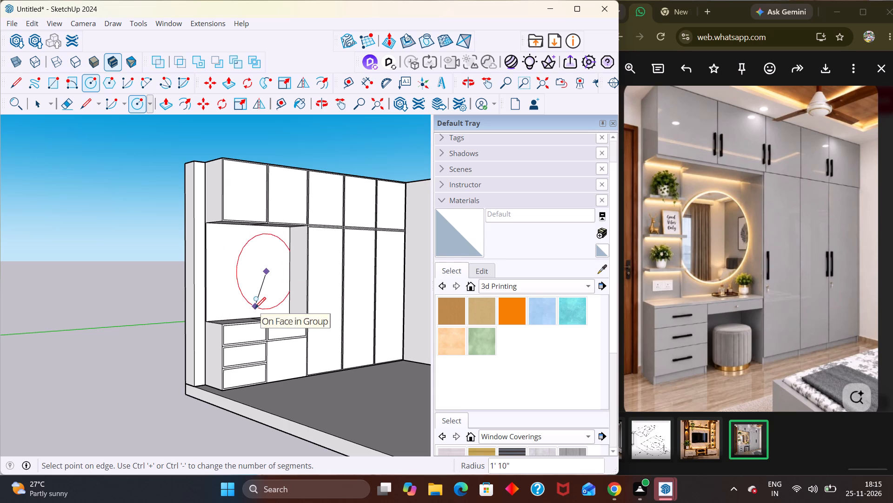
click(255, 307)
scroll(251, 305, up, 3)
middle_drag(247, 310, 219, 314)
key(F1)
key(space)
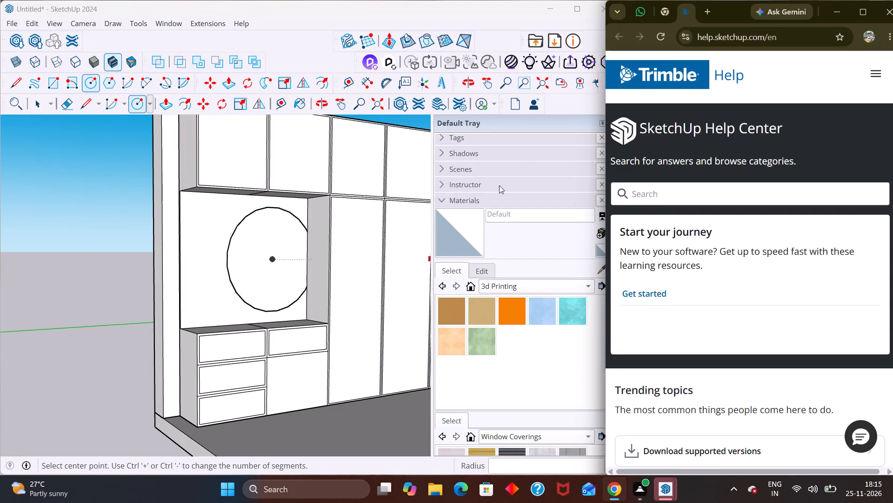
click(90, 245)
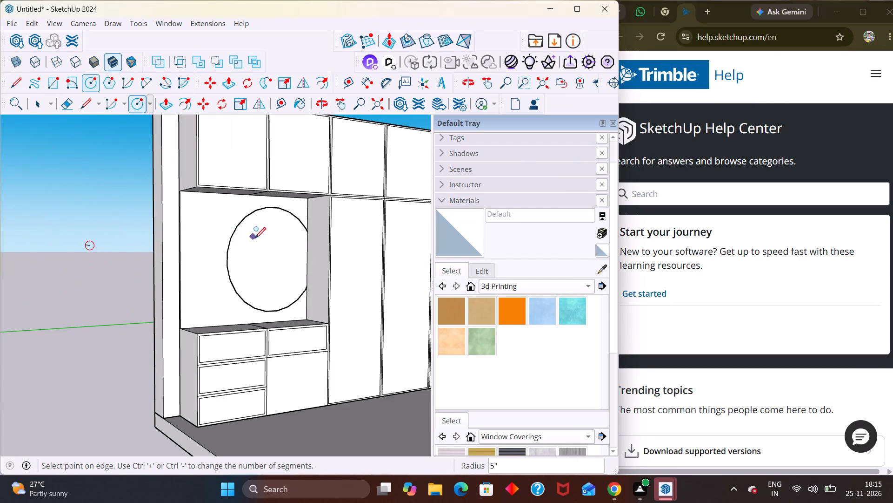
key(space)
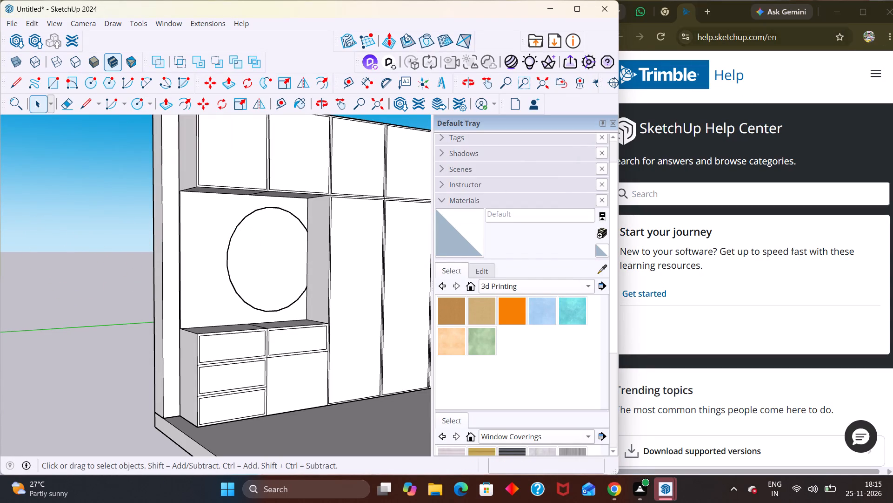
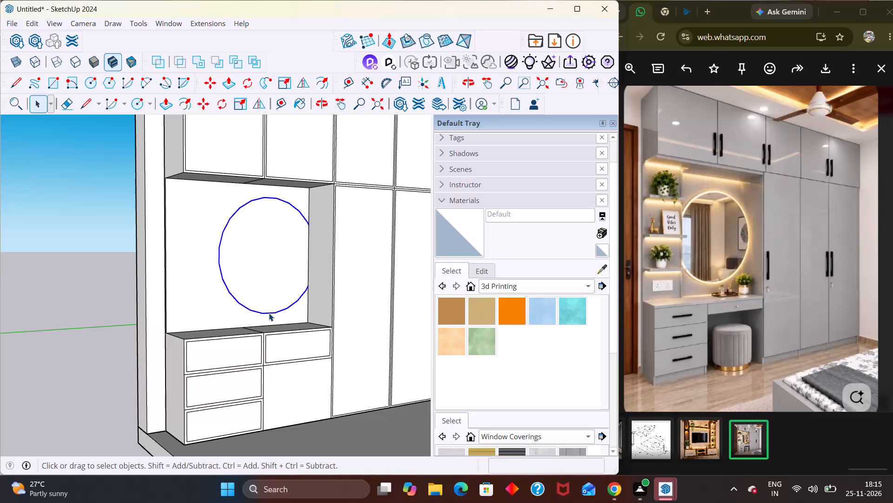
Delete the oversized mirror circle from the niche's back wall.
key(Delete)
Draw a smaller mirror circle of about 1' 5" radius on the niche's back wall above the drawers.
scroll(286, 325, down, 2)
middle_drag(318, 348, 217, 302)
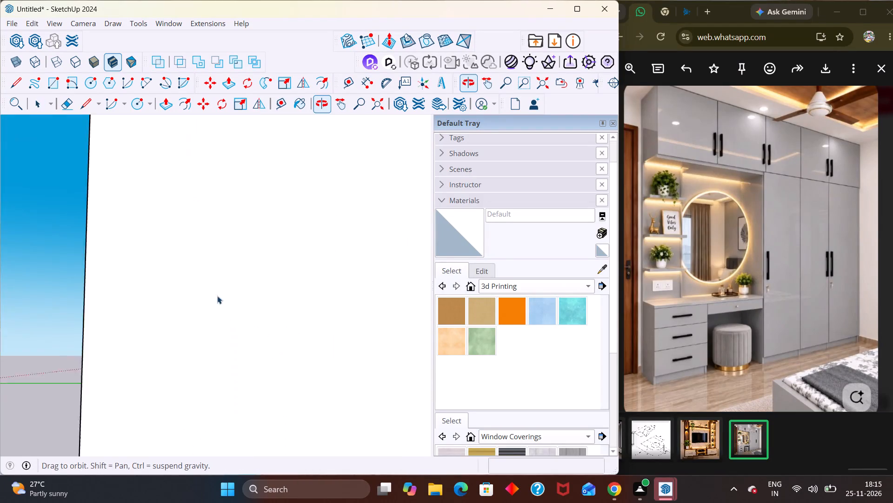
middle_drag(261, 291, 511, 286)
scroll(507, 284, down, 8)
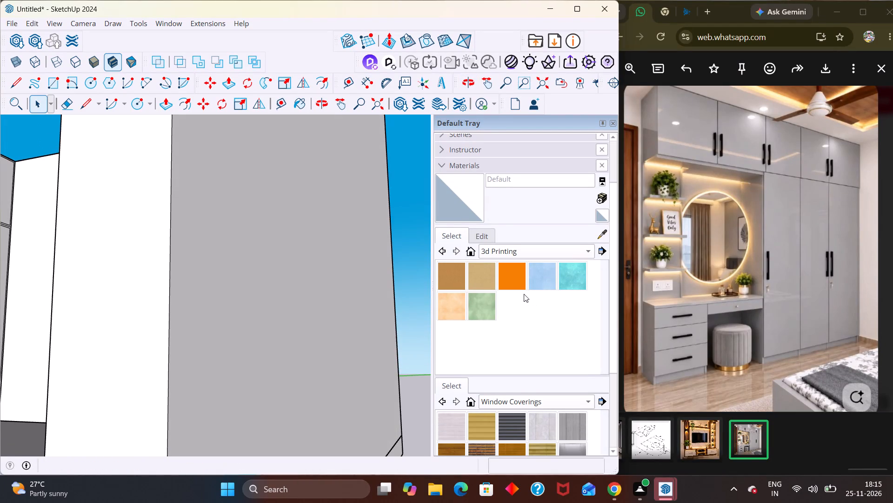
key(shift+z)
scroll(375, 263, down, 5)
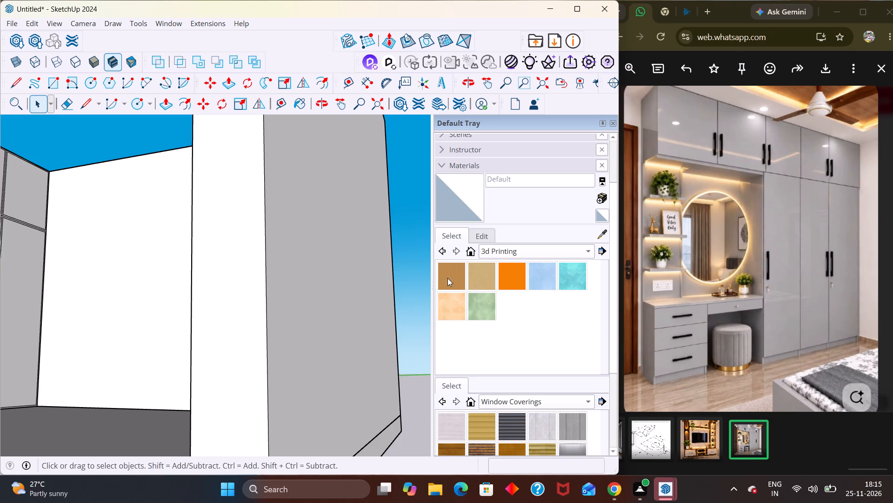
scroll(447, 278, down, 5)
scroll(473, 307, up, 1)
scroll(473, 307, down, 2)
scroll(202, 251, down, 14)
middle_drag(237, 306, 331, 378)
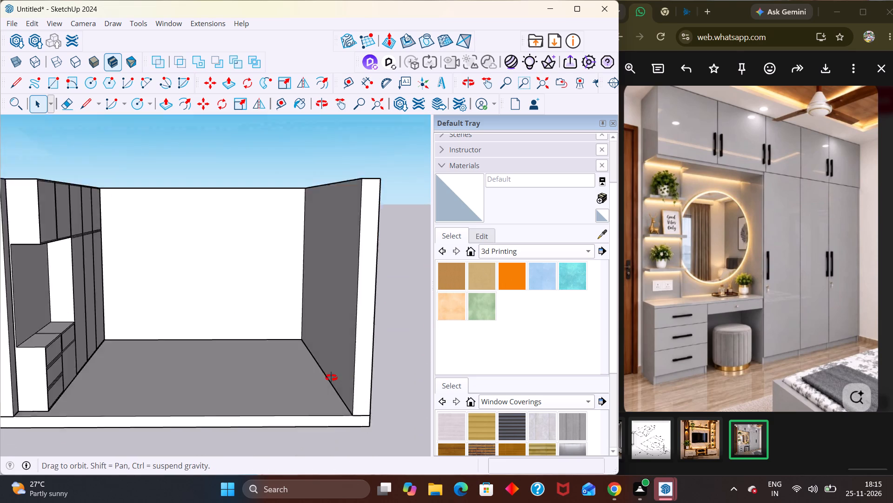
middle_drag(331, 378, 276, 372)
scroll(315, 379, down, 6)
middle_drag(107, 347, 74, 304)
scroll(72, 309, up, 4)
middle_drag(252, 408, 325, 388)
scroll(282, 417, down, 1)
scroll(289, 351, down, 6)
middle_drag(276, 360, 76, 296)
scroll(65, 302, up, 7)
middle_drag(262, 365, 266, 442)
scroll(254, 352, up, 4)
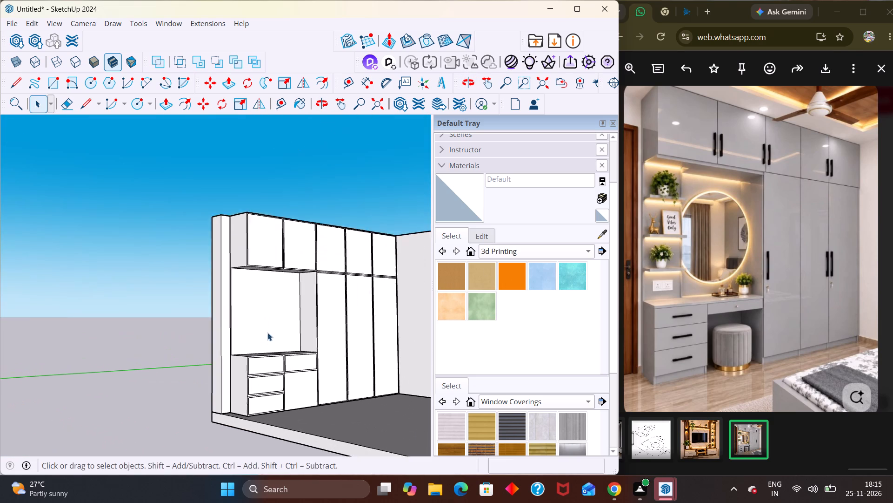
scroll(267, 333, up, 1)
scroll(283, 347, down, 1)
middle_drag(284, 354, 285, 379)
key(c)
scroll(267, 306, up, 3)
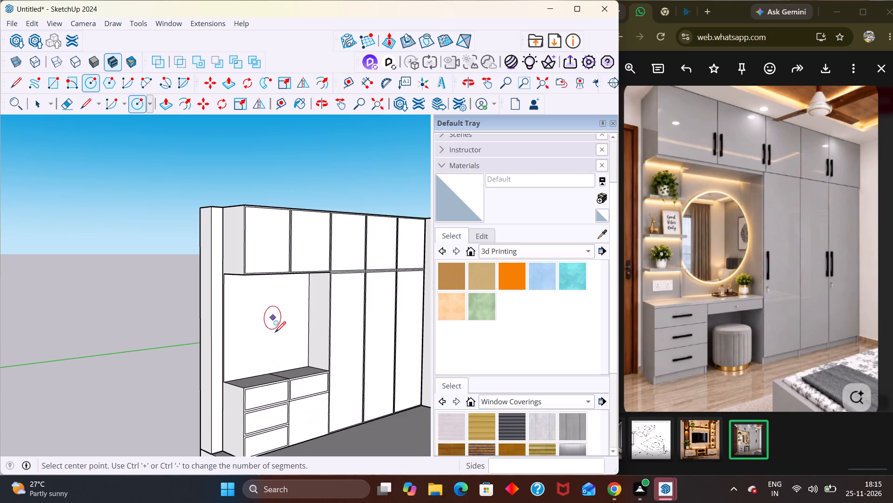
scroll(276, 333, up, 2)
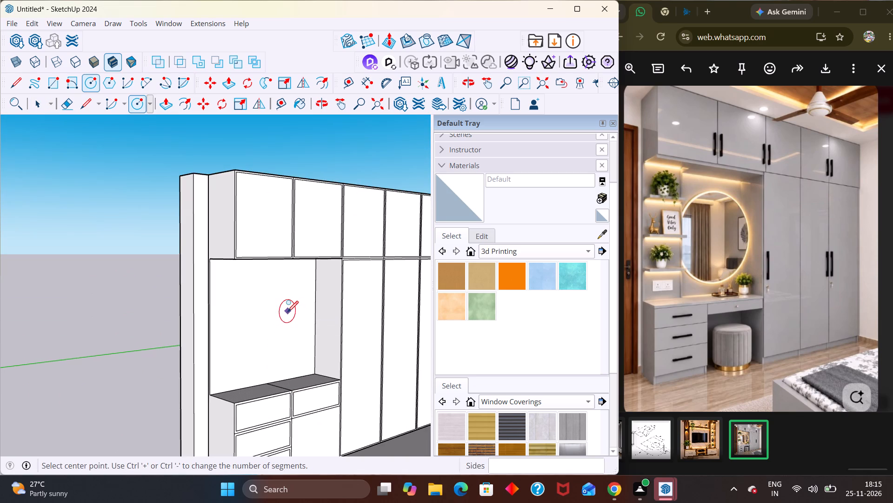
click(287, 311)
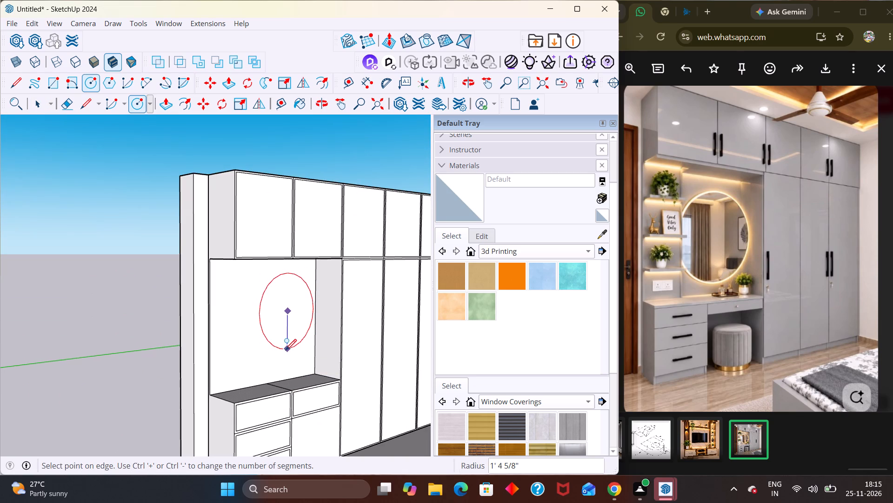
click(286, 349)
scroll(286, 349, up, 2)
middle_drag(295, 356, 227, 350)
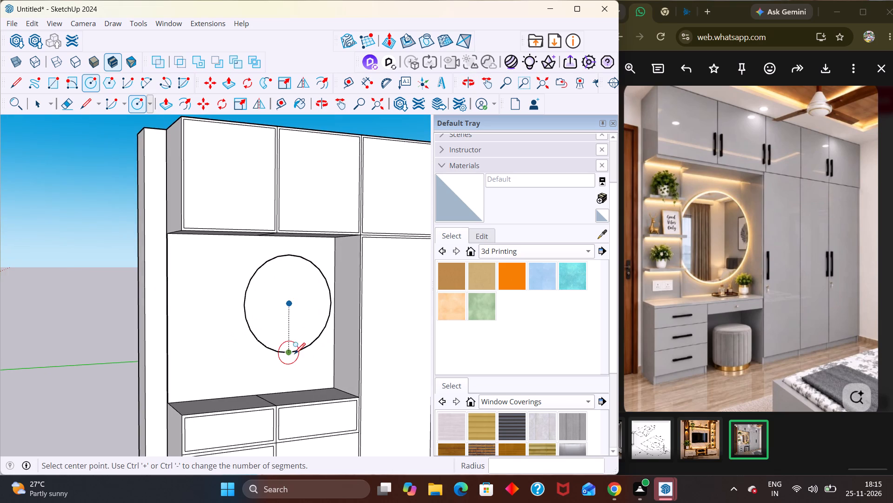
key(Escape)
Move the mirror circle about 6" down toward the drawer countertop.
key(space)
click(290, 353)
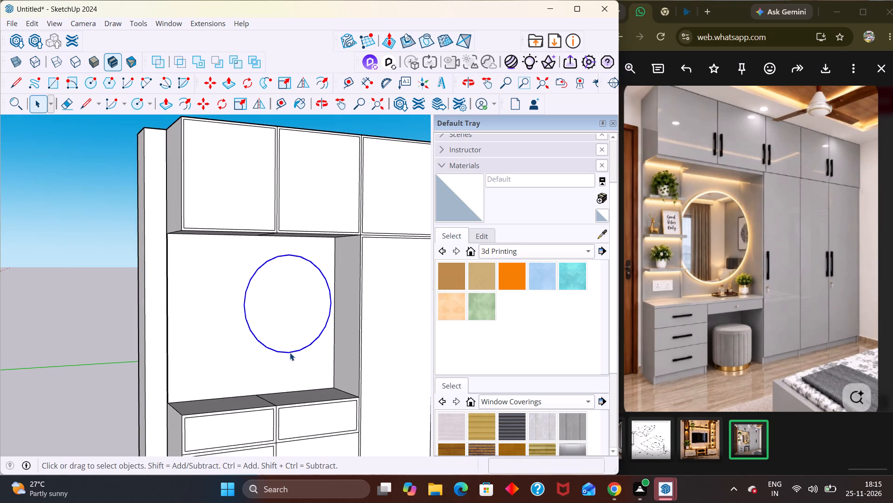
key(m)
click(290, 334)
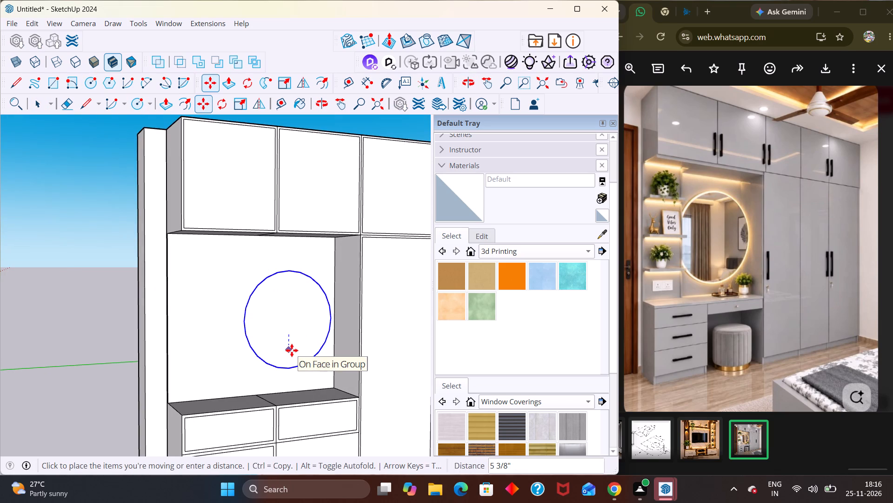
click(294, 352)
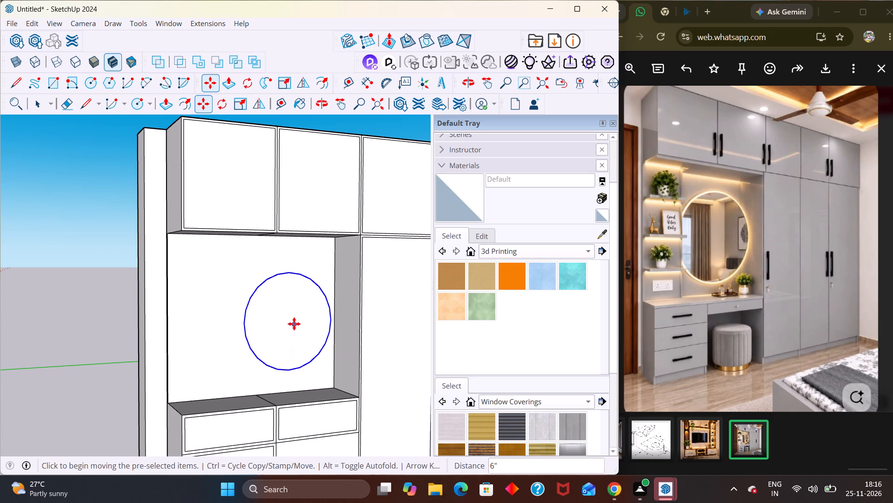
key(Escape)
Examine the mirror circle's size and position in the niche against the whole wardrobe and the room.
scroll(297, 326, down, 1)
middle_drag(256, 319, 211, 308)
scroll(238, 317, down, 3)
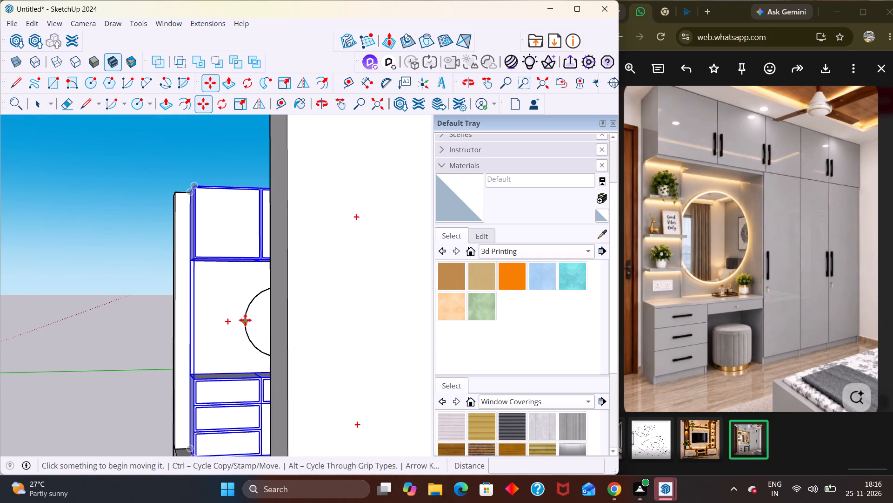
key(space)
click(140, 309)
middle_drag(204, 337, 290, 350)
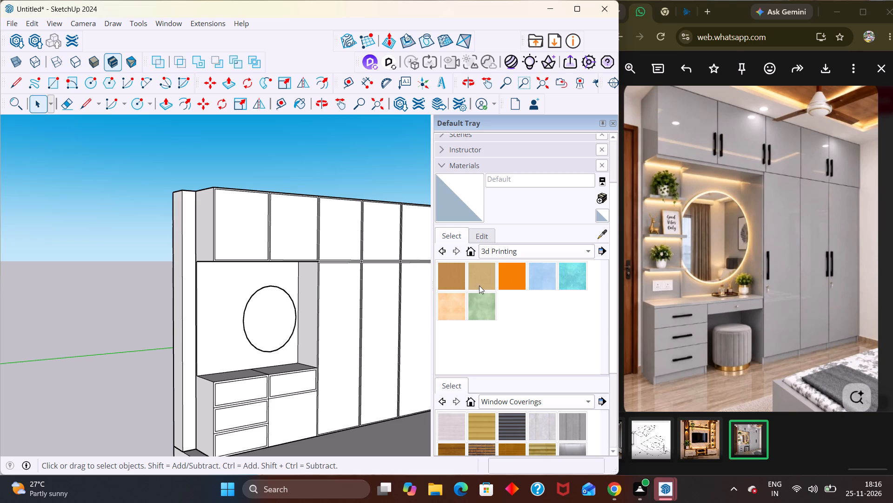
scroll(433, 363, down, 7)
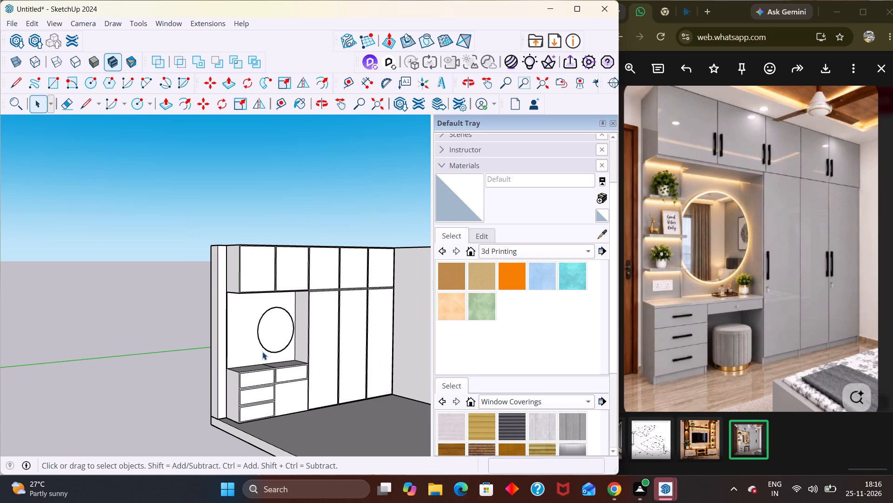
middle_drag(261, 340, 127, 317)
middle_drag(290, 368, 404, 379)
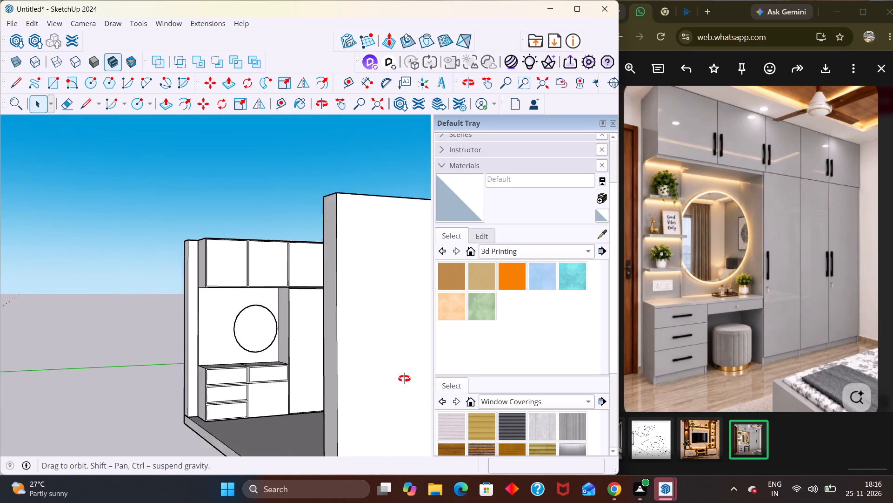
middle_drag(404, 379, 409, 377)
scroll(389, 360, down, 3)
scroll(256, 356, up, 5)
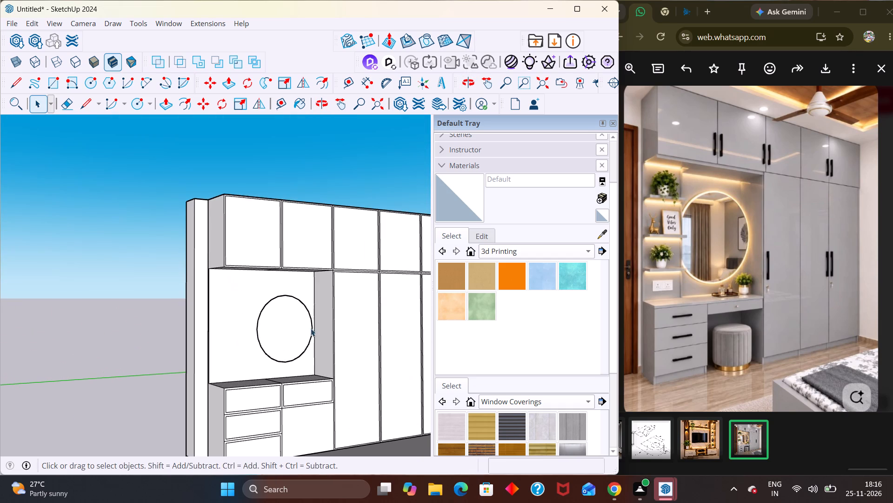
scroll(273, 315, up, 1)
middle_drag(246, 310, 224, 314)
scroll(212, 313, up, 1)
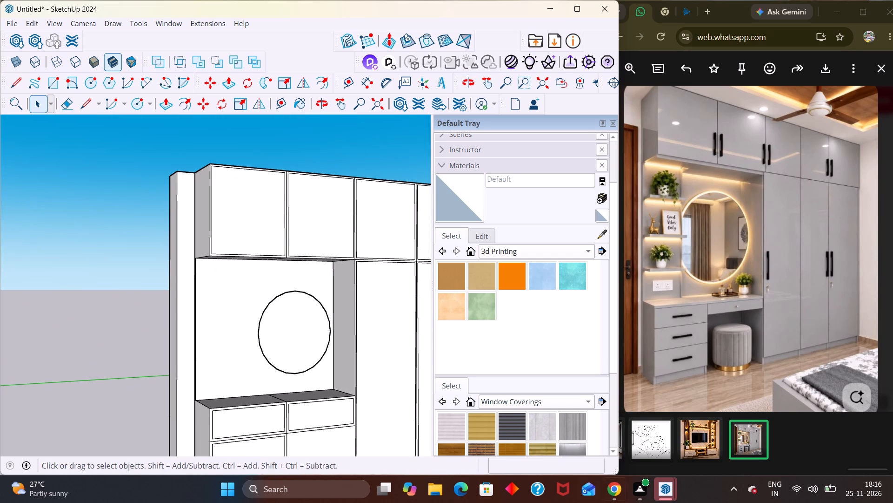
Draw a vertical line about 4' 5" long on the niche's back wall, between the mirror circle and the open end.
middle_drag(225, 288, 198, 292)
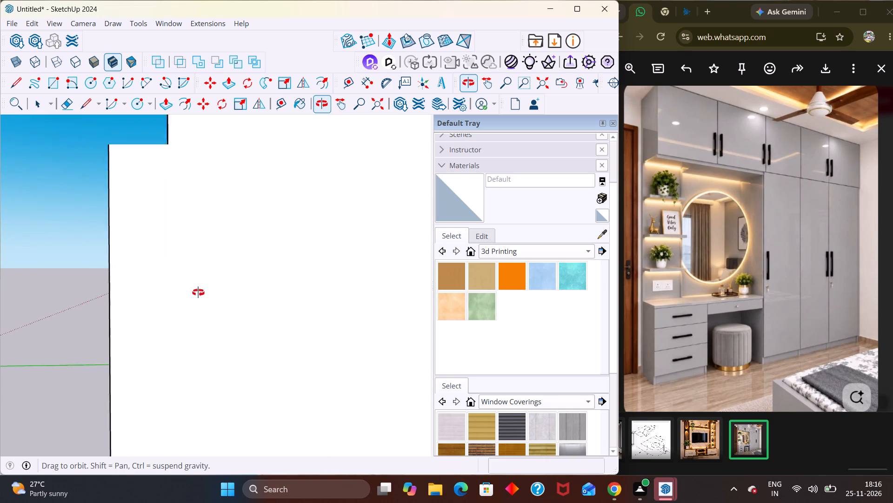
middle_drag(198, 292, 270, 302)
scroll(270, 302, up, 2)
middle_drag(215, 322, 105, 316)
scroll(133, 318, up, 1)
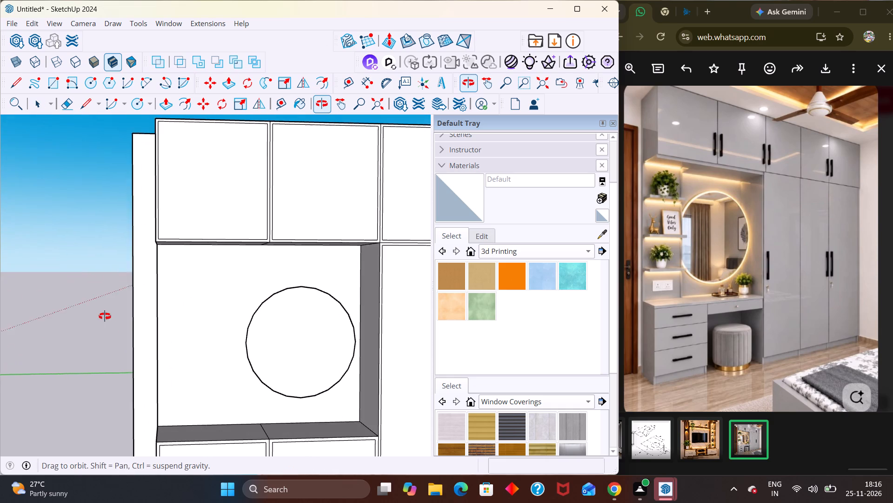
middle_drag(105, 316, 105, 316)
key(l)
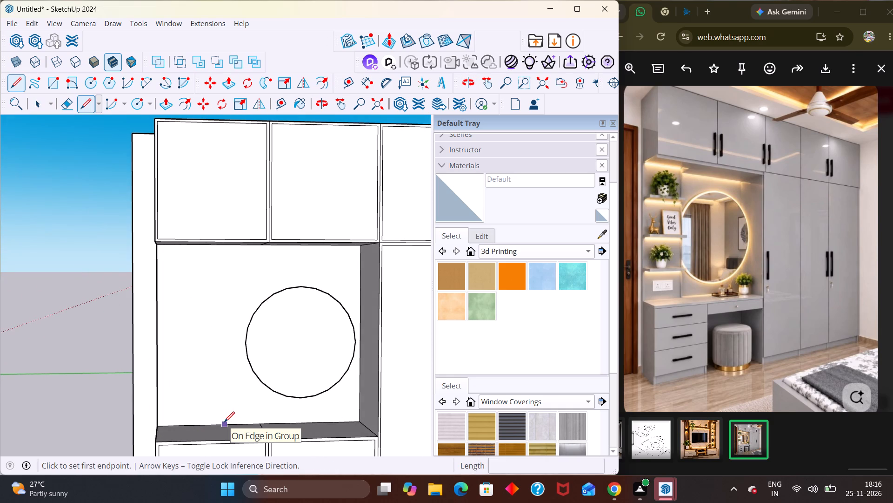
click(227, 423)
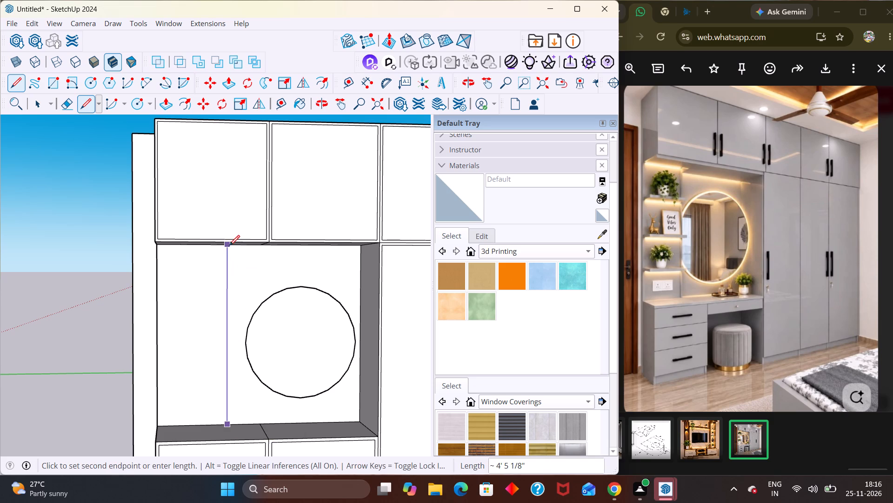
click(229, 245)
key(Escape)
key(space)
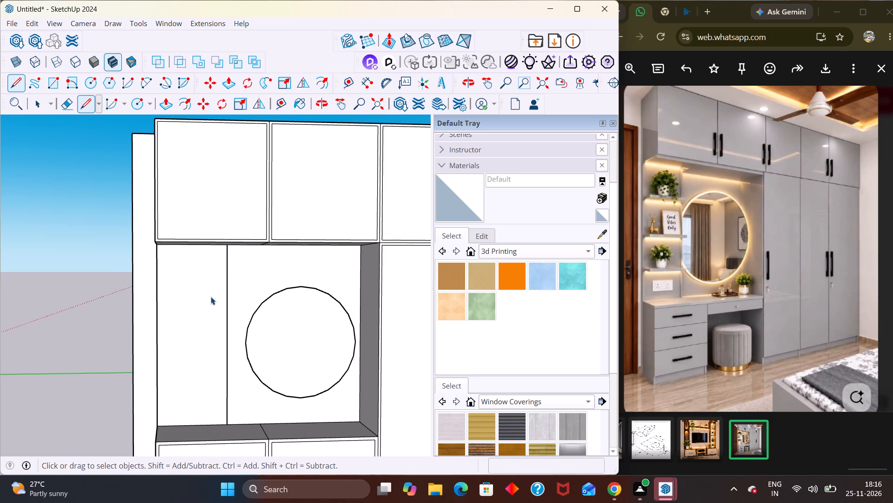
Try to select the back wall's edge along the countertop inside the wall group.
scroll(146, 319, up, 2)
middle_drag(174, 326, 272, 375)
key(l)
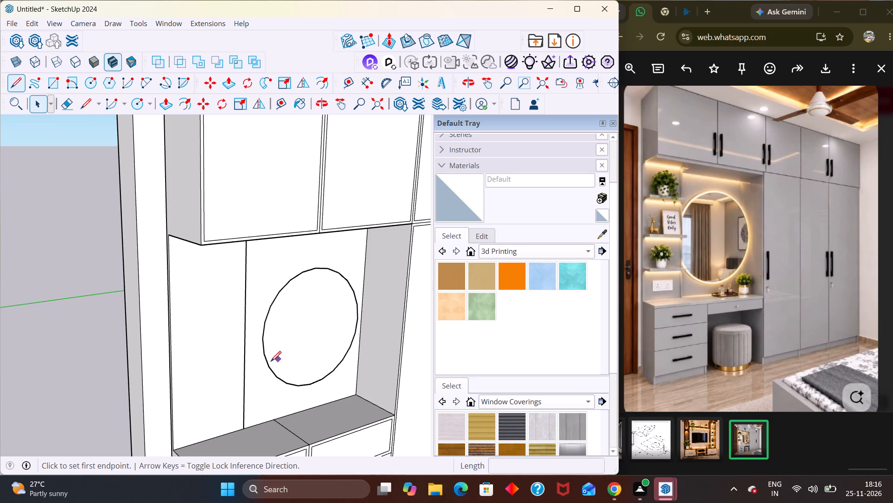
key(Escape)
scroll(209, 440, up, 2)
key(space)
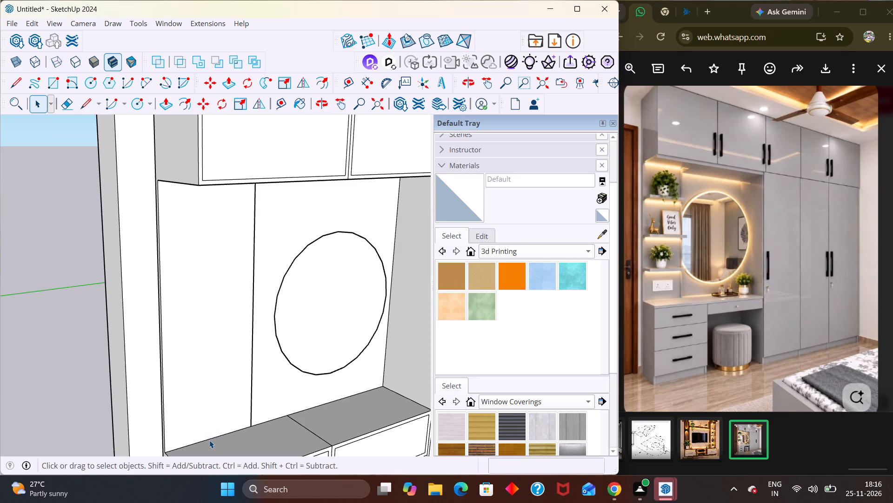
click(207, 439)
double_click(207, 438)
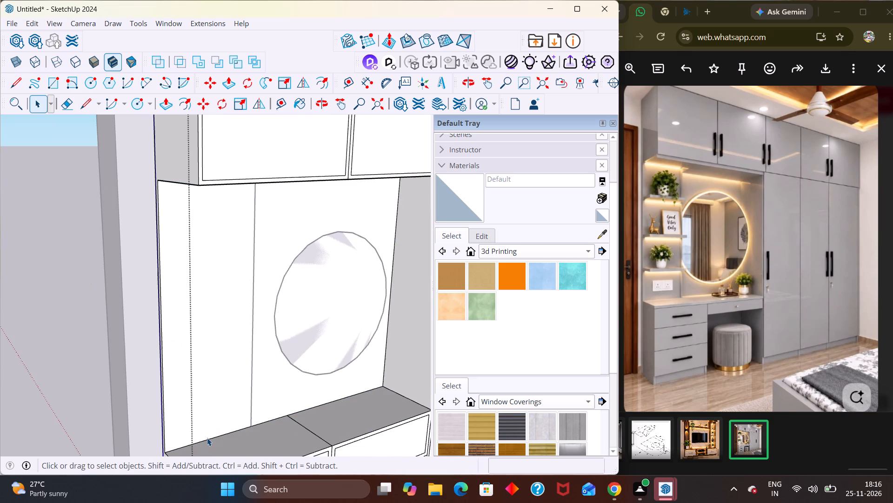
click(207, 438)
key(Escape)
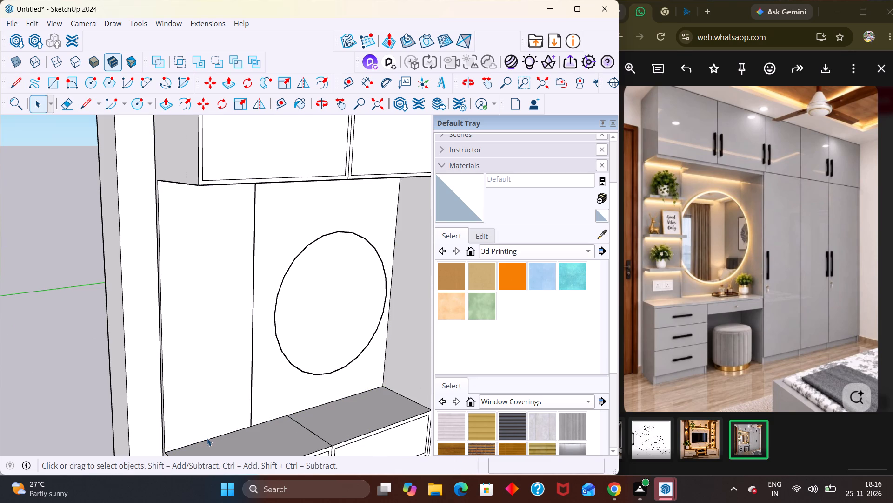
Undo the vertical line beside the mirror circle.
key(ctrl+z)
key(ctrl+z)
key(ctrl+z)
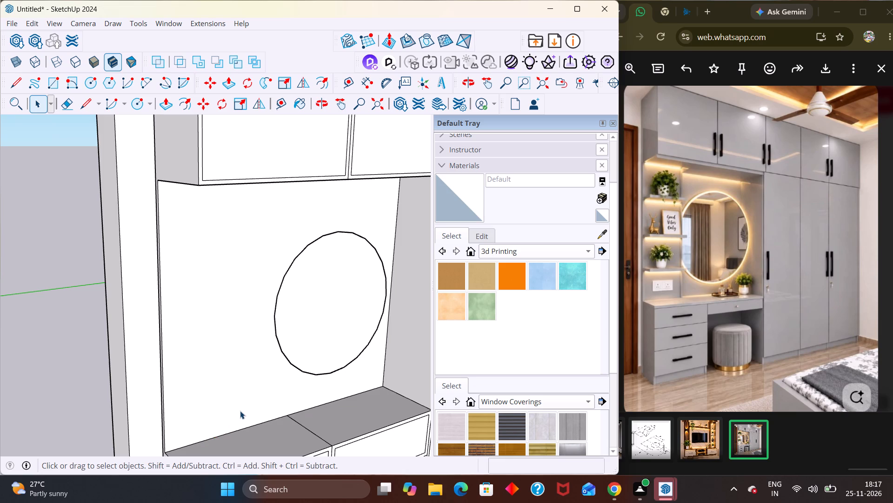
Inside the wall group, draw a vertical dividing line beside the mirror circle from the countertop to the upper cabinets.
middle_drag(231, 413, 160, 395)
double_click(151, 390)
key(l)
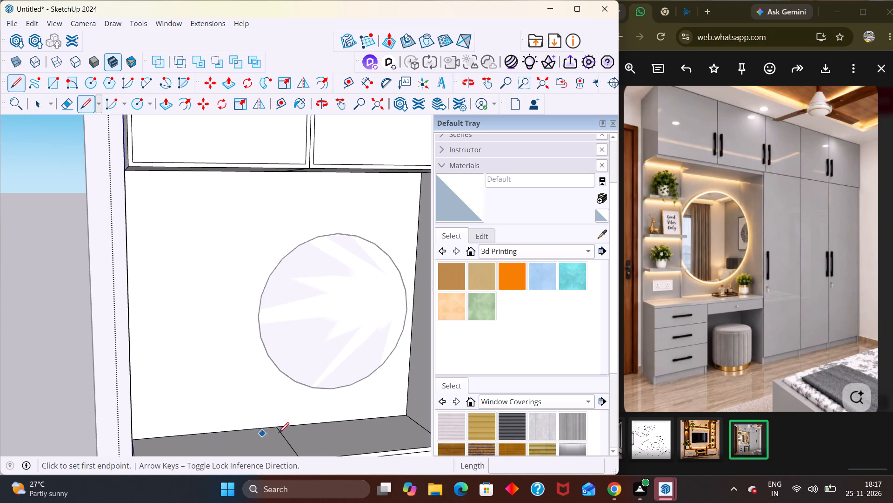
click(240, 428)
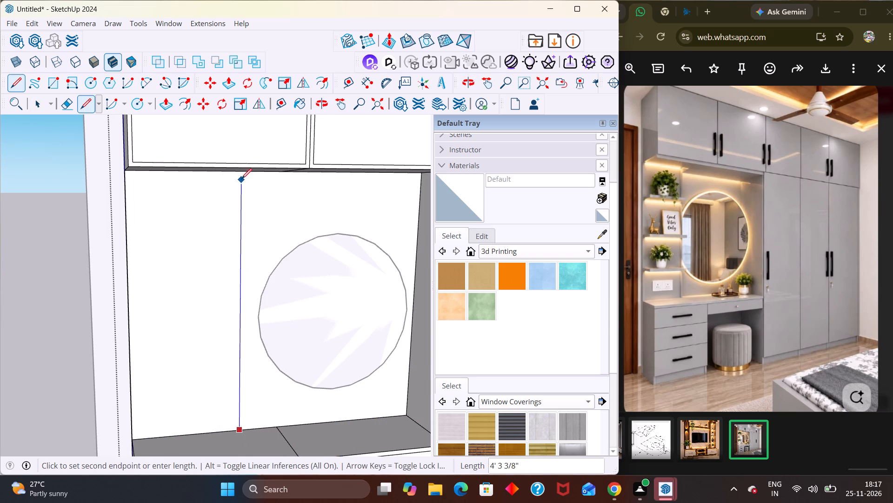
click(242, 173)
middle_drag(219, 265, 272, 267)
key(Escape)
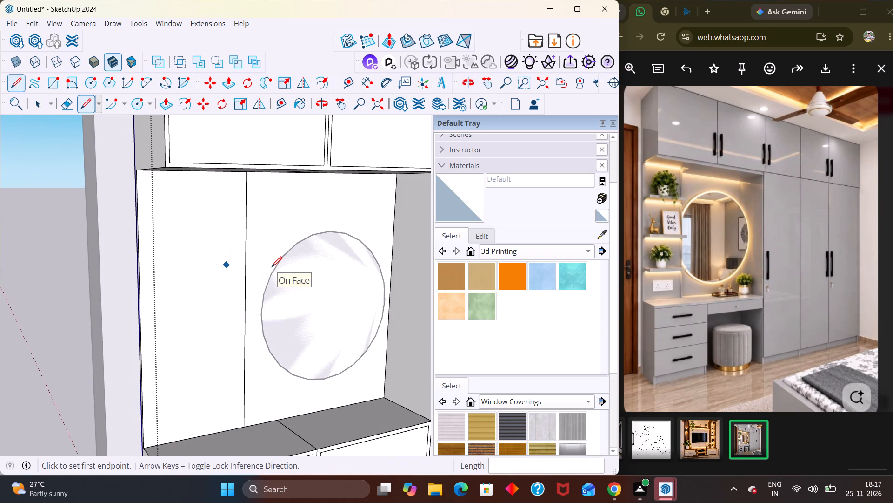
text(l)
key(space)
Copy the shelf bay's bottom edge up to the upper cabinets, dividing the distance with /4 into four equal bays.
click(214, 434)
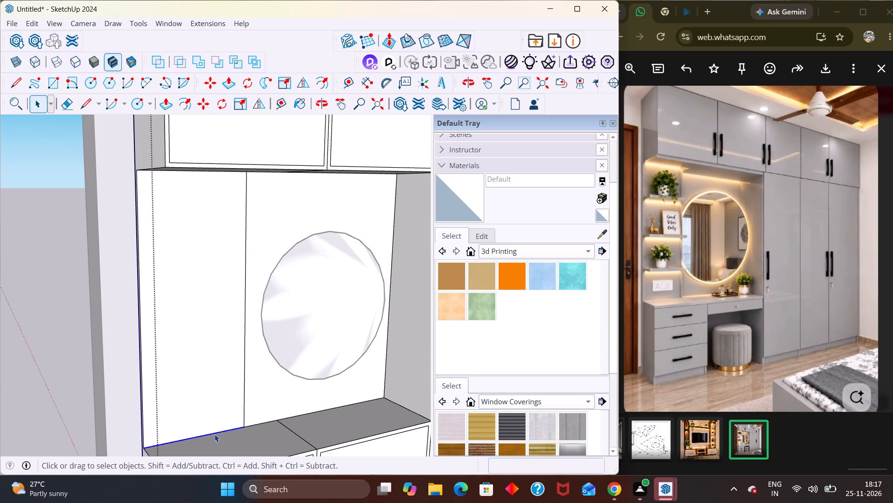
key(m)
click(246, 425)
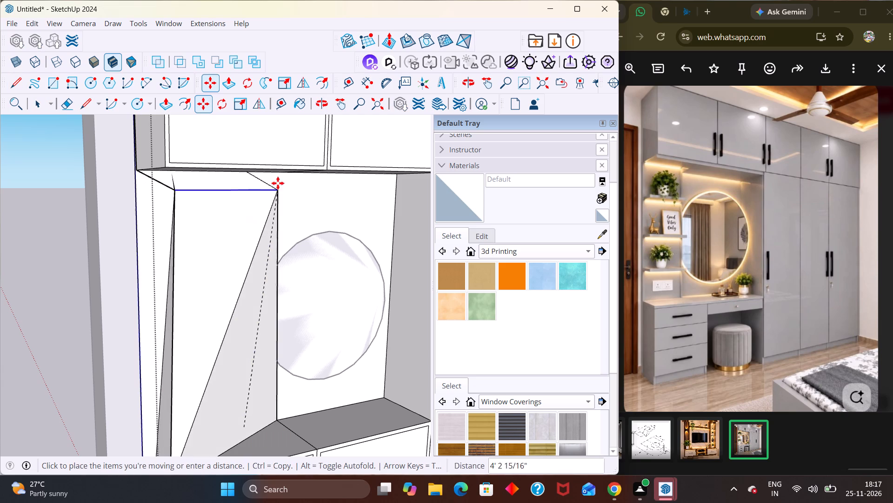
scroll(261, 180, up, 3)
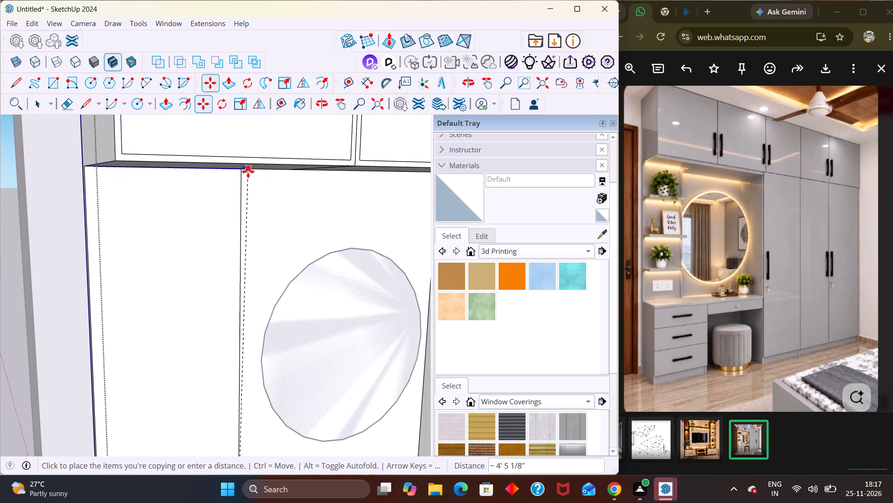
click(246, 170)
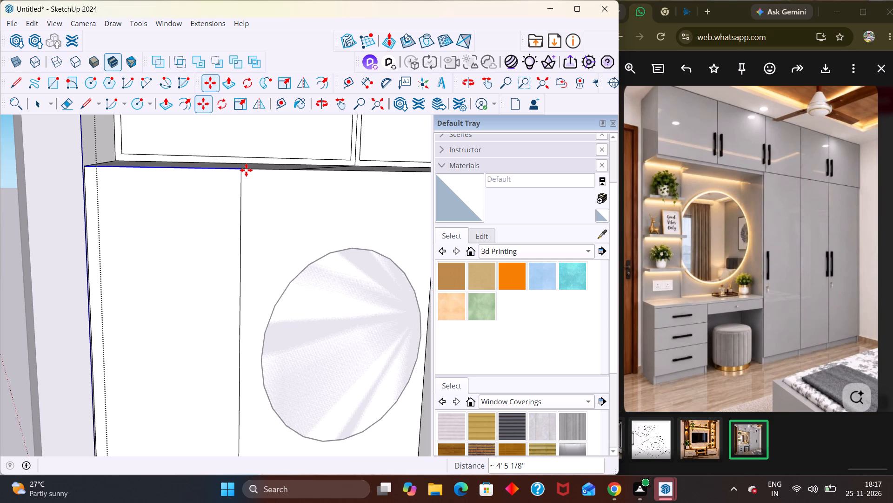
text(/4)
key(Return)
key(space)
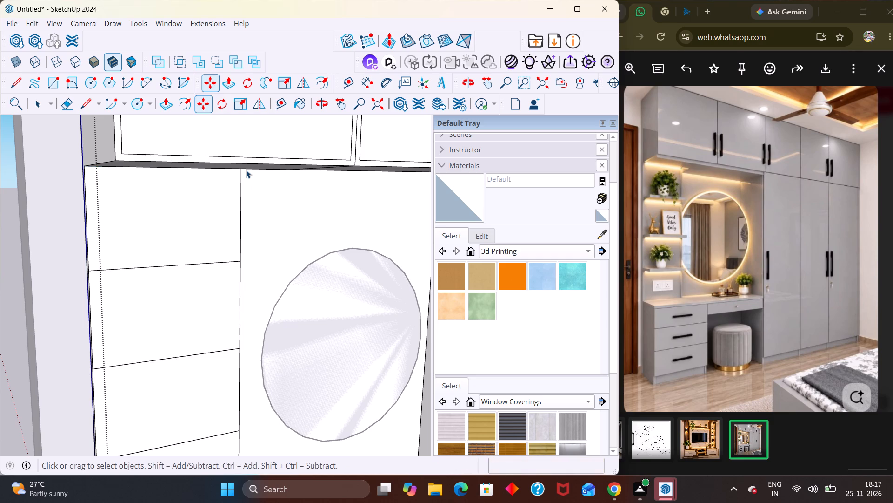
key(Escape)
Draw a shelf rectangle about 1' 6 1/2" by 1 5/8" above the top division line, starting at the vertical dividing line.
scroll(235, 180, down, 4)
middle_drag(221, 232, 129, 246)
scroll(158, 252, down, 4)
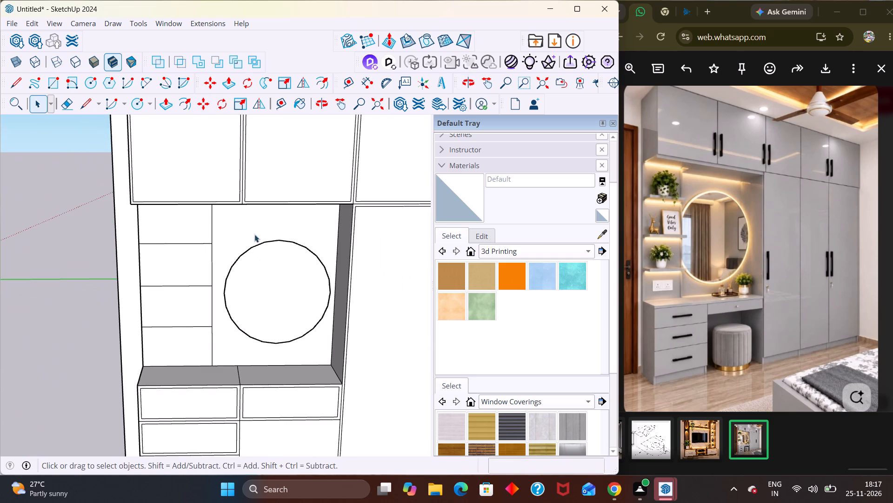
double_click(151, 238)
scroll(152, 238, up, 3)
middle_drag(184, 255, 247, 258)
scroll(237, 260, up, 2)
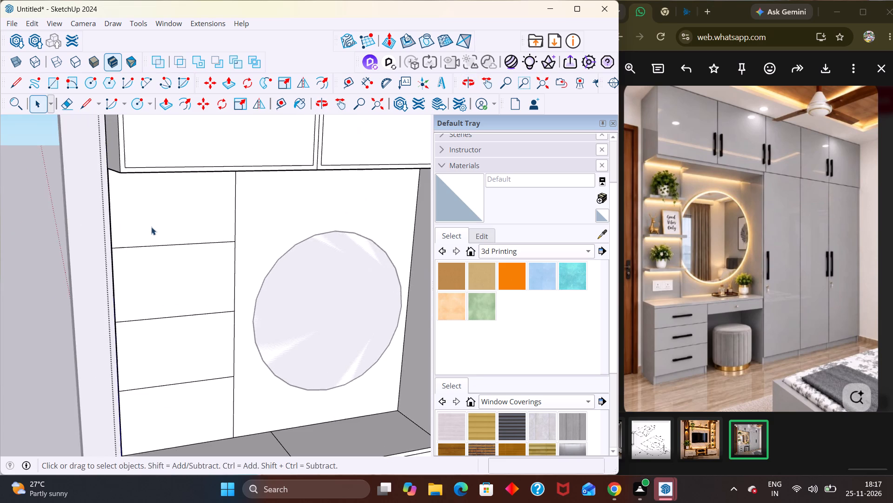
middle_drag(188, 245, 223, 239)
scroll(189, 247, up, 1)
key(r)
scroll(227, 238, up, 2)
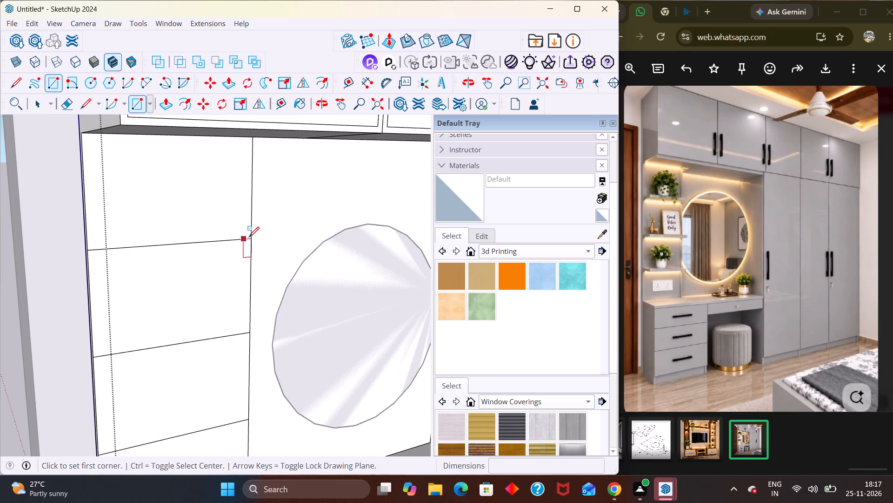
click(252, 235)
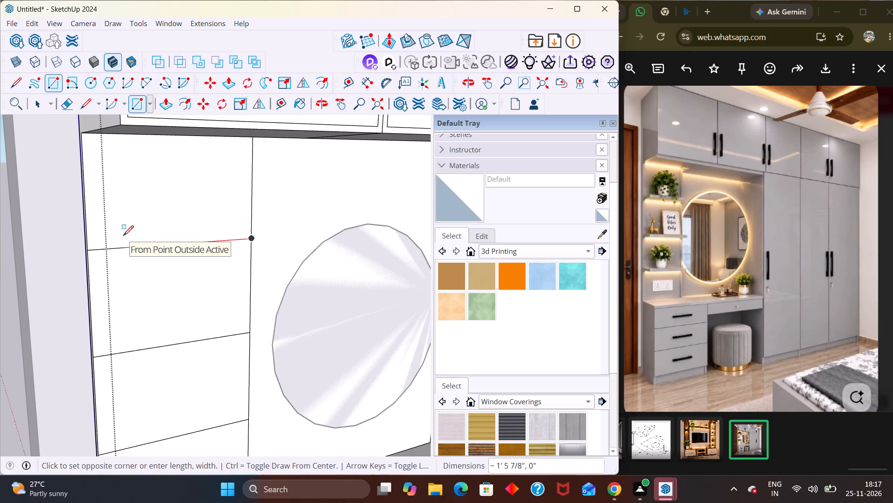
click(124, 235)
scroll(124, 235, up, 1)
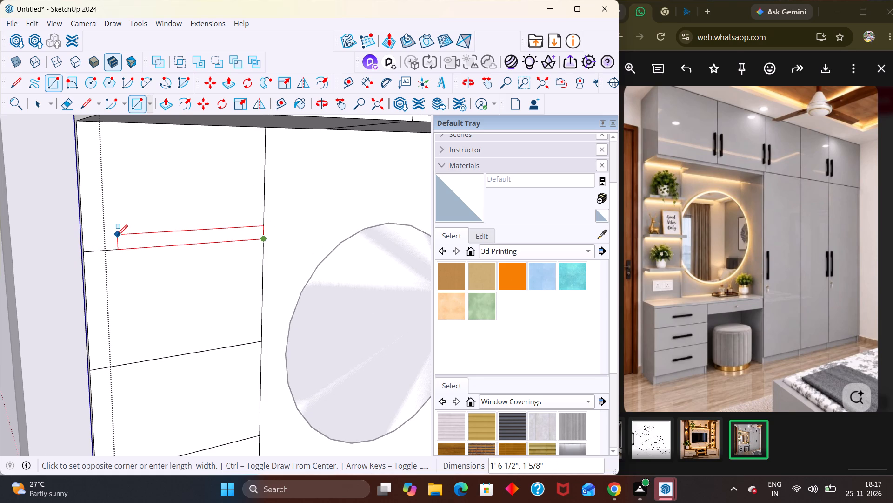
click(117, 235)
key(Escape)
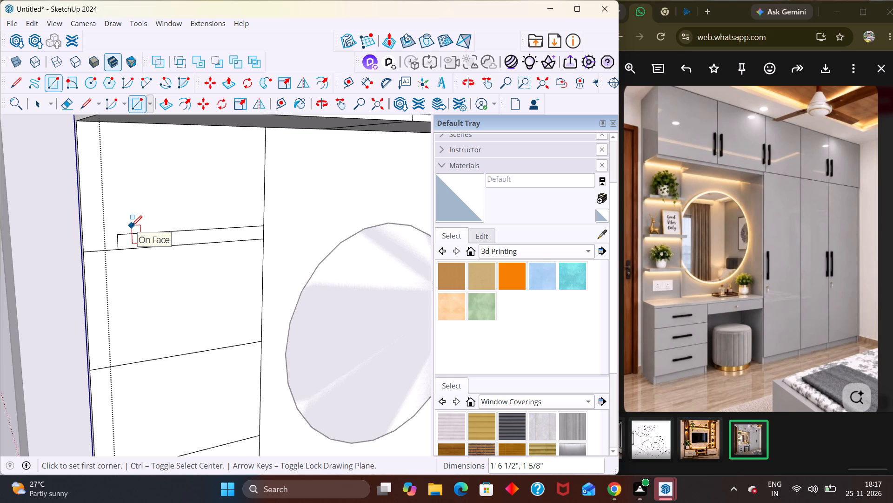
Draw a thin shelf rectangle below the middle division line, from the bay's outer edge and ending short of the vertical dividing line.
scroll(132, 226, down, 3)
key(Escape)
middle_drag(145, 291, 81, 315)
middle_click(81, 315)
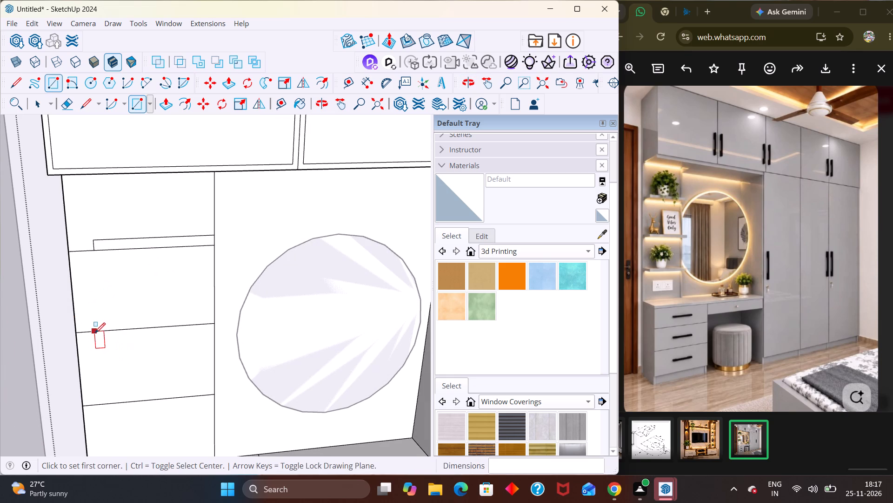
click(79, 332)
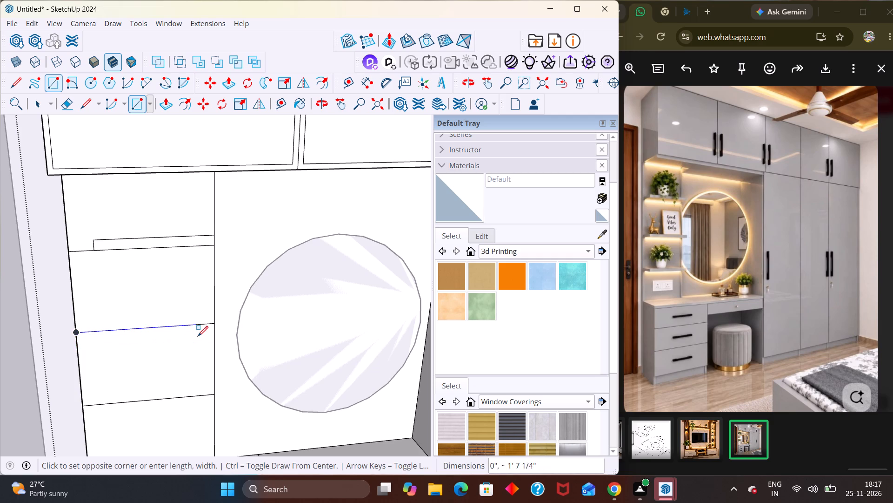
scroll(198, 336, up, 2)
click(198, 336)
scroll(209, 324, down, 4)
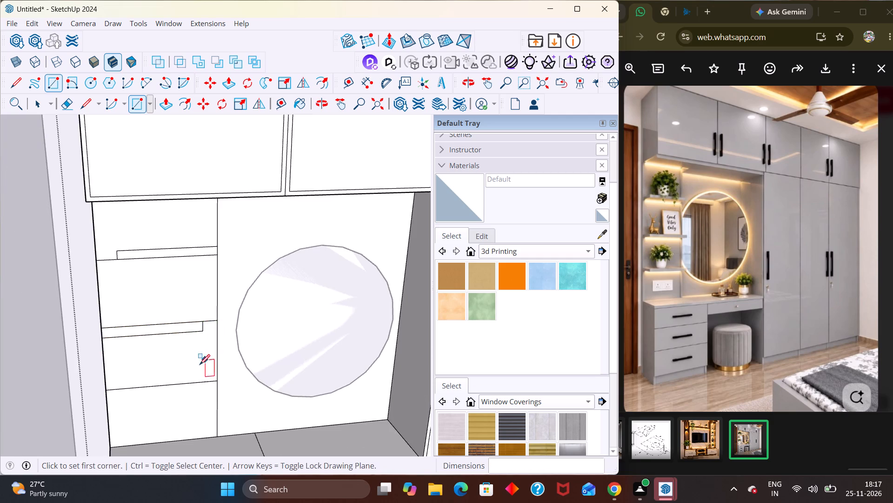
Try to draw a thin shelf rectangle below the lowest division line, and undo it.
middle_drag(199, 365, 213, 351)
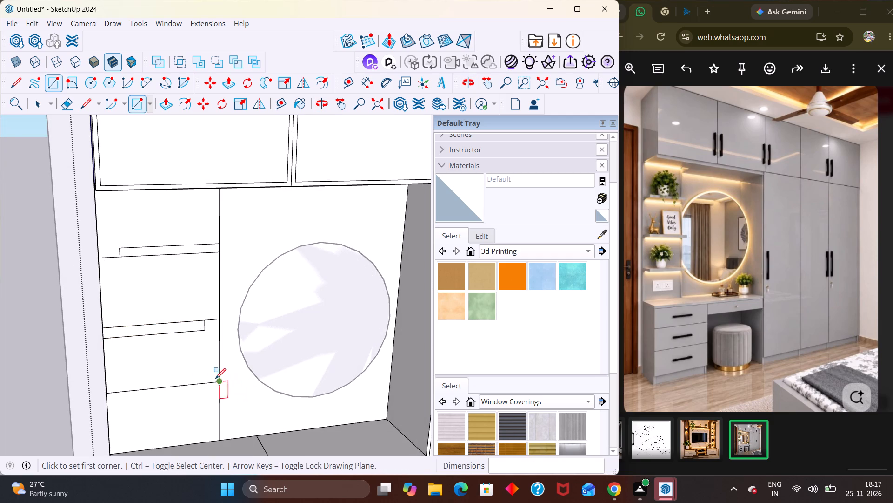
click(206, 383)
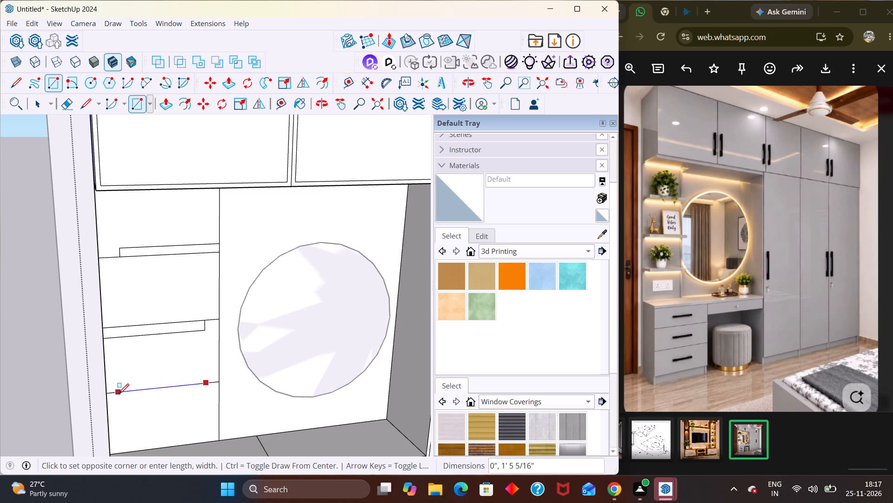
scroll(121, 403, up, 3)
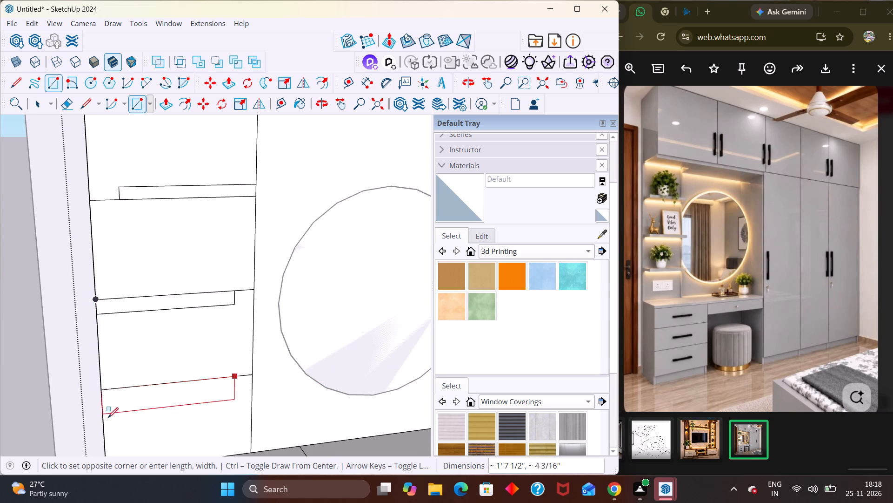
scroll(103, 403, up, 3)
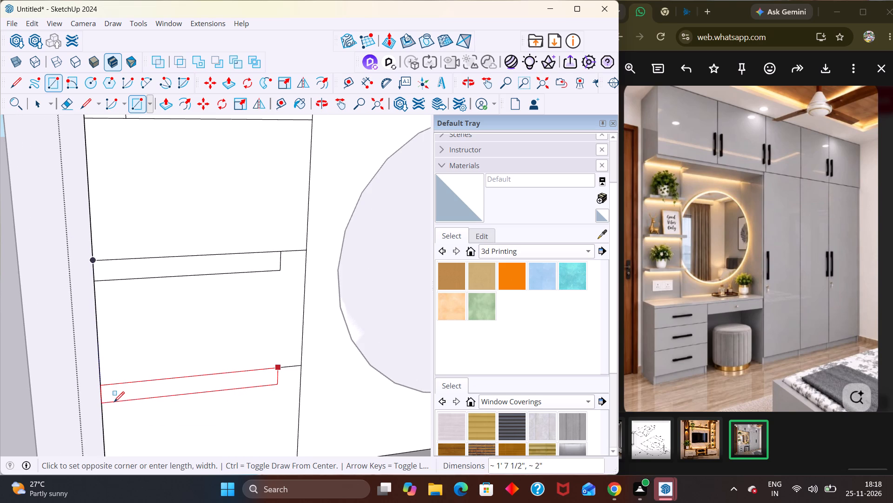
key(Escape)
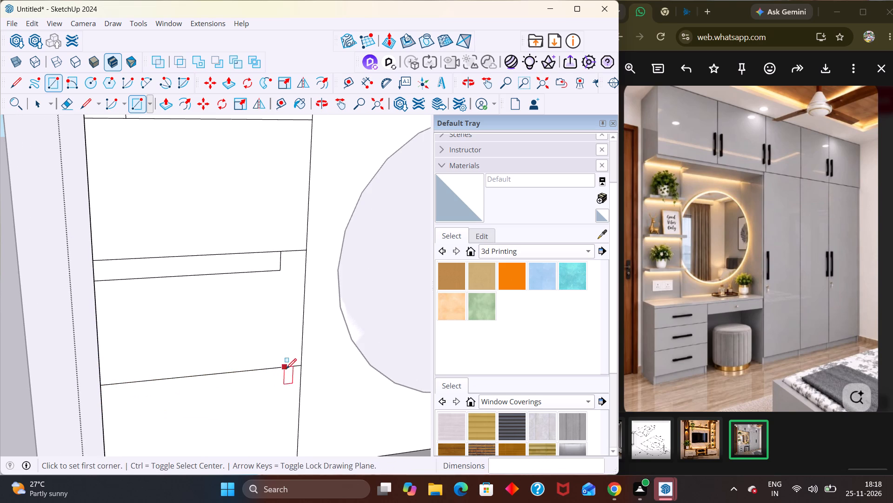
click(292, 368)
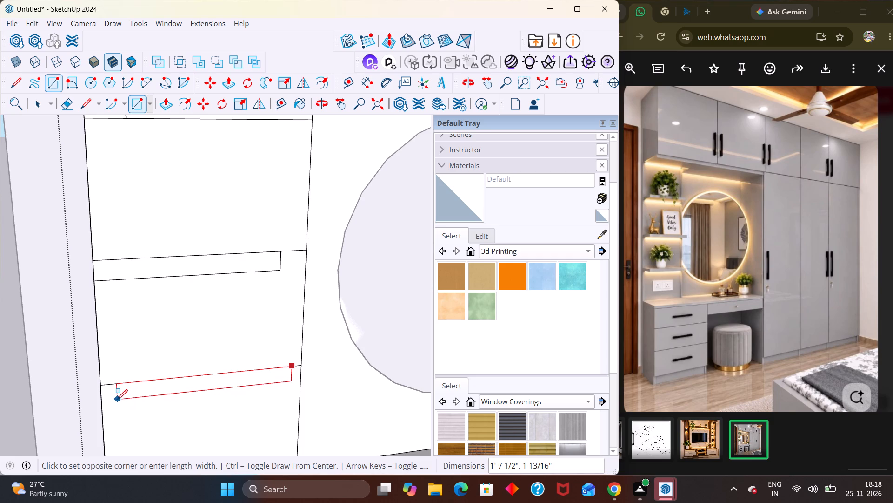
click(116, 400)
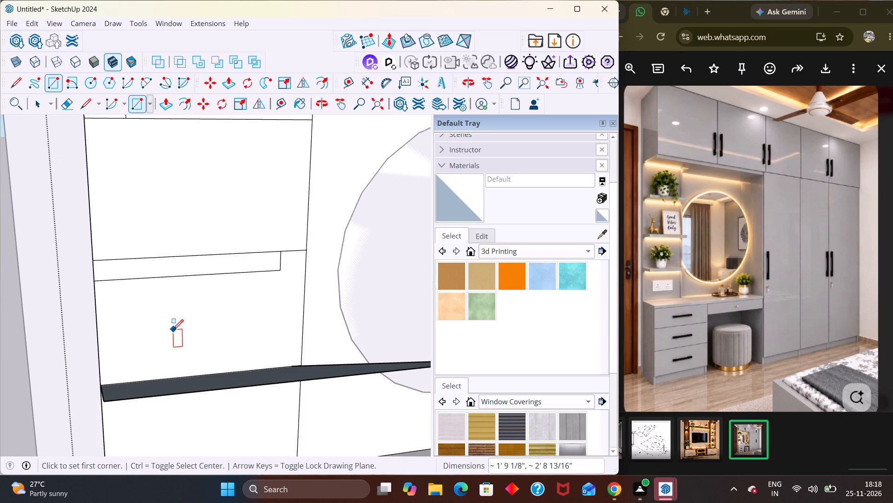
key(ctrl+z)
Draw a shelf rectangle about 1' 7 1/16" by 2" below the lowest division line, with gaps at both ends.
click(285, 369)
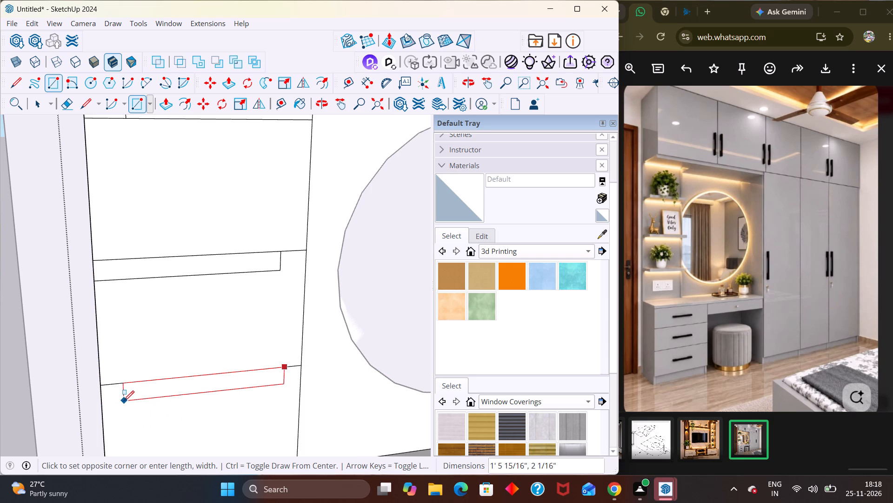
scroll(124, 401, up, 6)
click(107, 402)
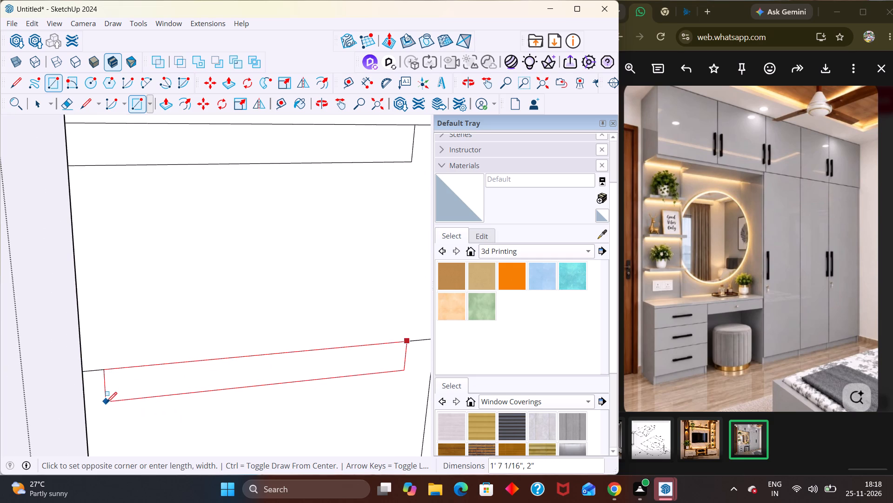
key(space)
Erase the leftover division line stubs extending past the ends of the three shelf rectangles.
scroll(134, 369, down, 12)
middle_drag(186, 353, 265, 358)
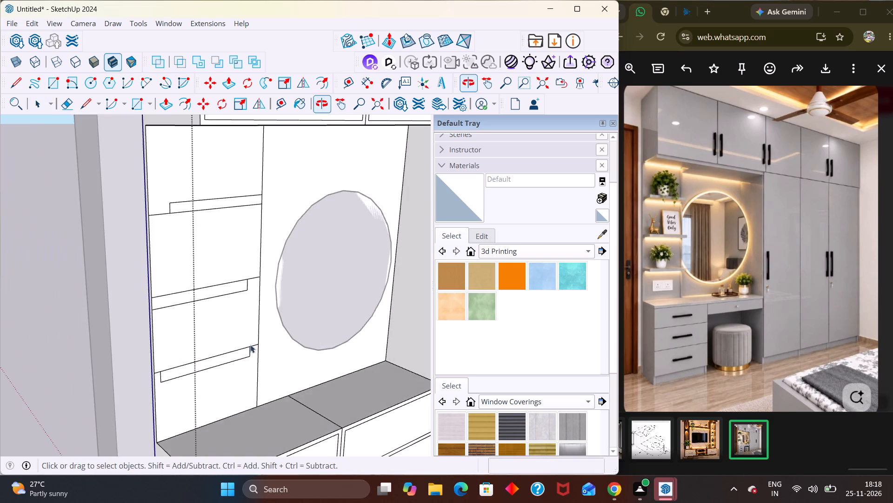
scroll(249, 344, down, 2)
middle_drag(241, 345, 213, 335)
middle_drag(208, 333, 181, 333)
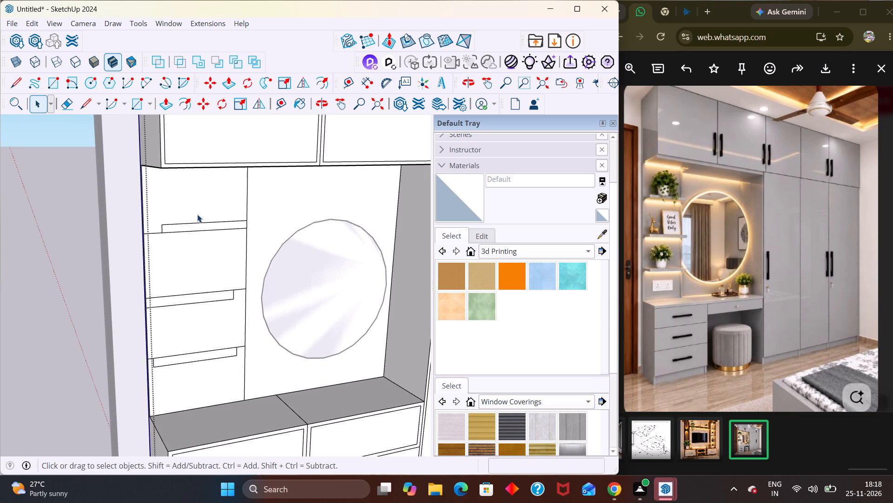
scroll(197, 214, up, 2)
click(203, 233)
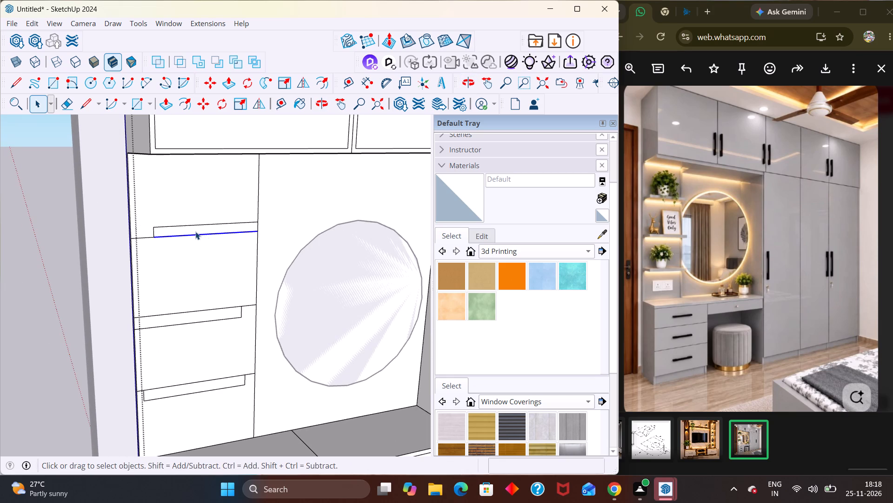
click(195, 231)
scroll(130, 235, up, 6)
key(e)
scroll(130, 235, up, 2)
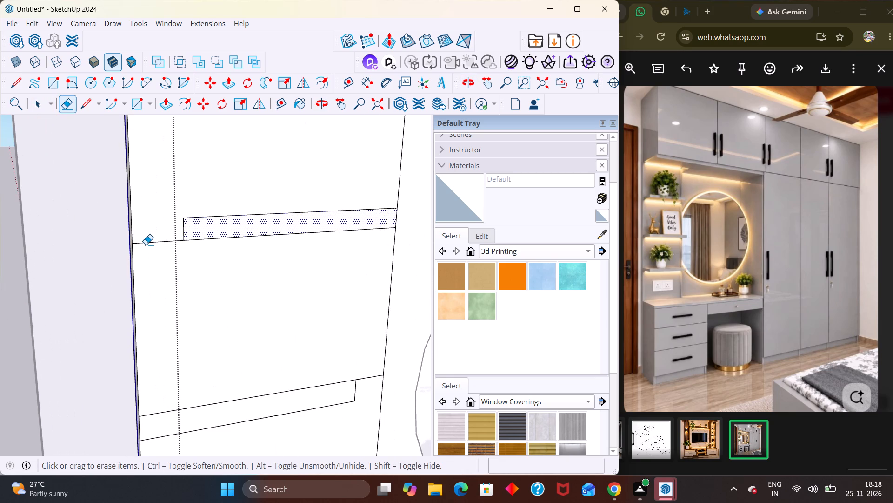
click(146, 245)
scroll(185, 248, down, 2)
scroll(187, 248, up, 1)
scroll(191, 248, down, 2)
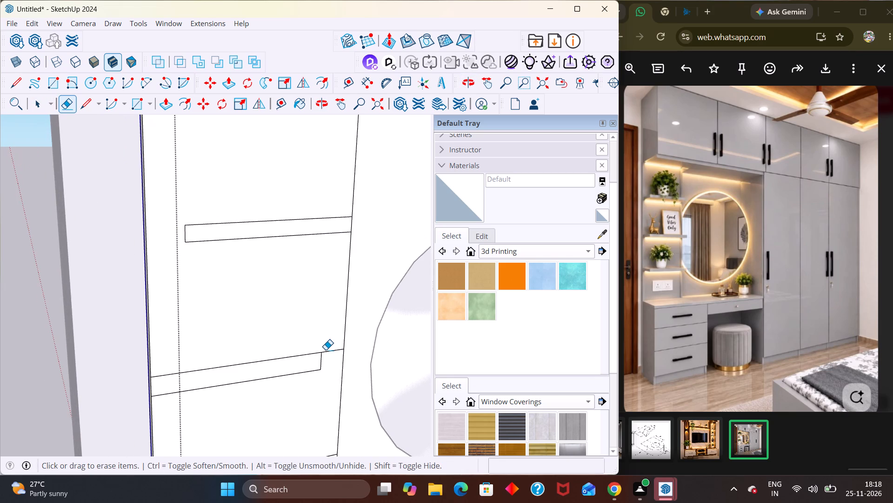
click(329, 350)
scroll(259, 254, down, 8)
scroll(289, 352, up, 3)
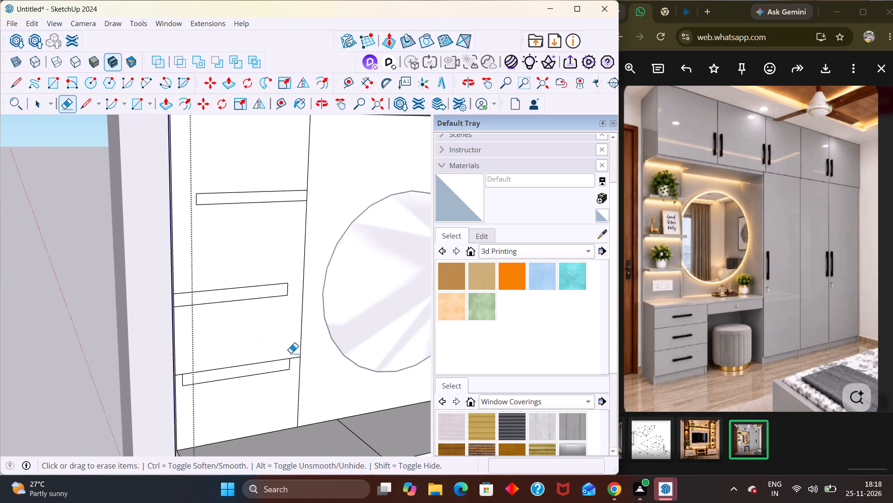
click(295, 357)
scroll(176, 373, up, 4)
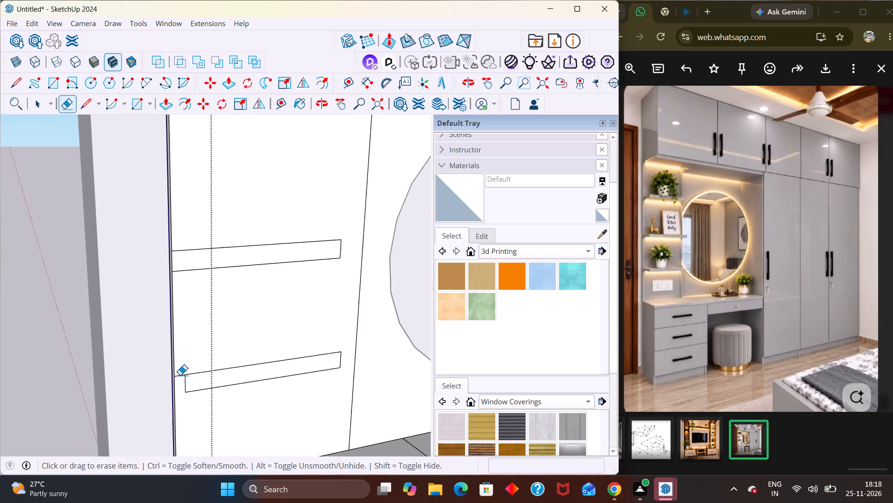
click(180, 375)
scroll(191, 342, down, 5)
key(Escape)
key(space)
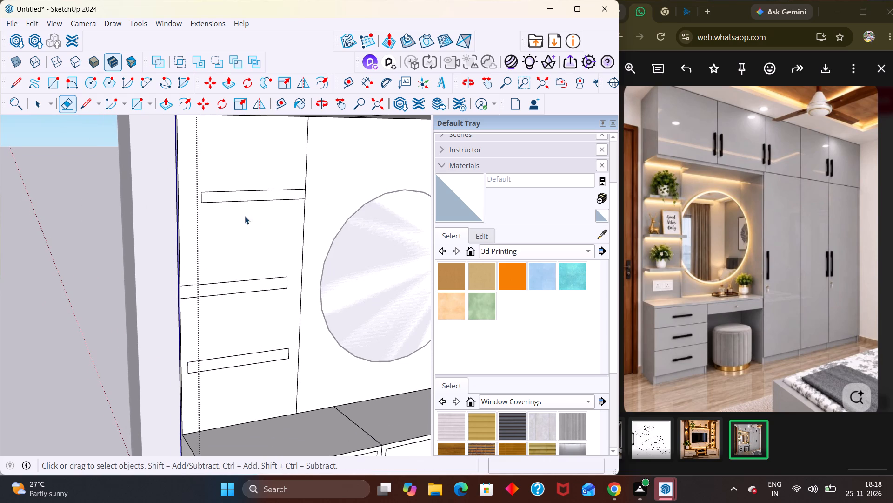
Push/Pull the top shelf rectangle outward 8 7/8" from the back panel beside the mirror.
click(232, 191)
double_click(232, 197)
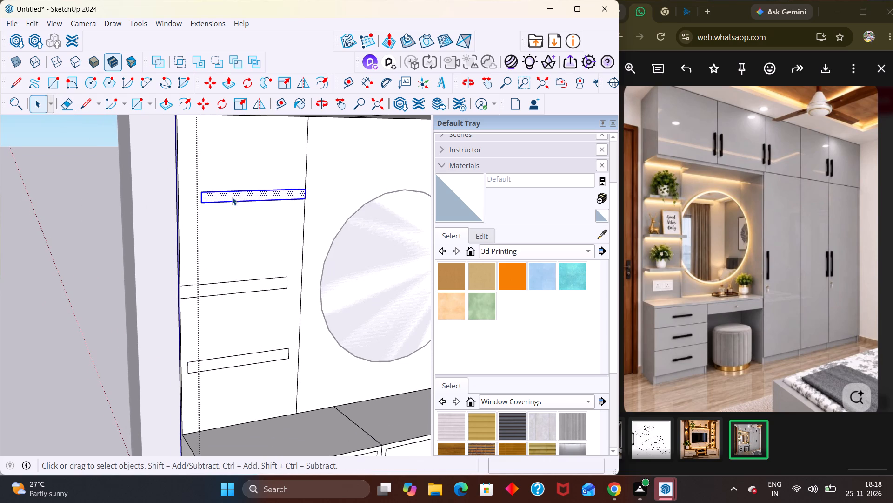
key(p)
click(234, 197)
scroll(254, 194, down, 2)
middle_drag(258, 215, 286, 248)
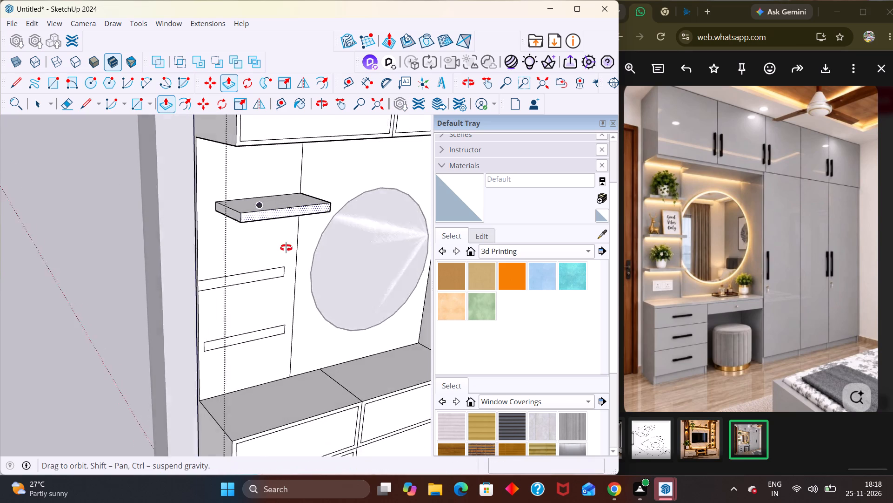
middle_drag(286, 248, 290, 250)
middle_drag(282, 256, 364, 267)
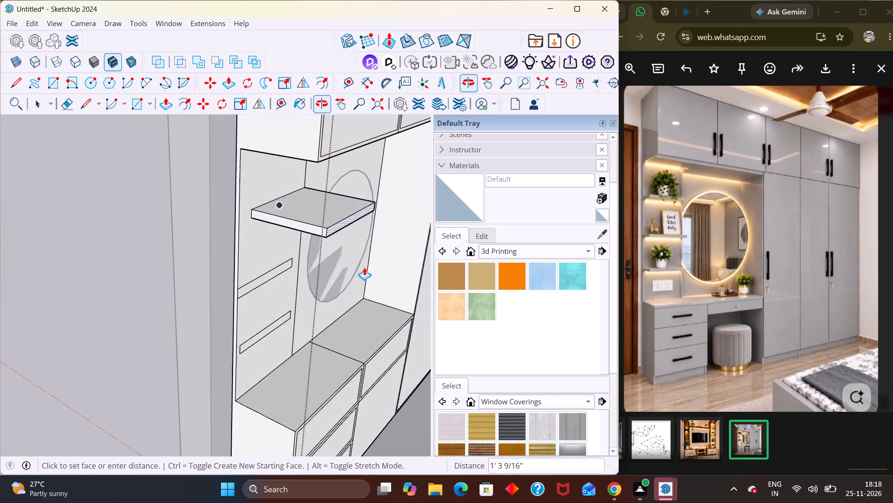
middle_drag(331, 243, 410, 246)
click(341, 249)
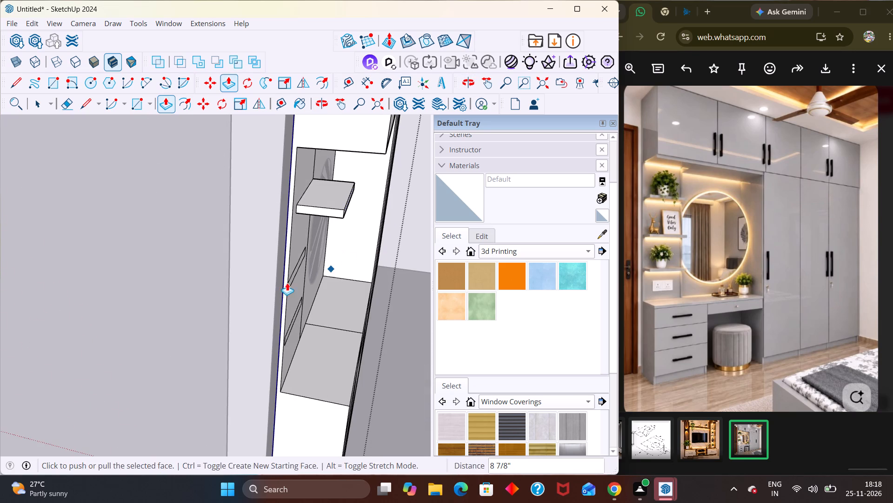
Extrude the middle and lowest shelf rectangles by the same 8 7/8" depth as the top shelf.
middle_drag(282, 284, 186, 206)
scroll(192, 207, up, 3)
double_click(235, 234)
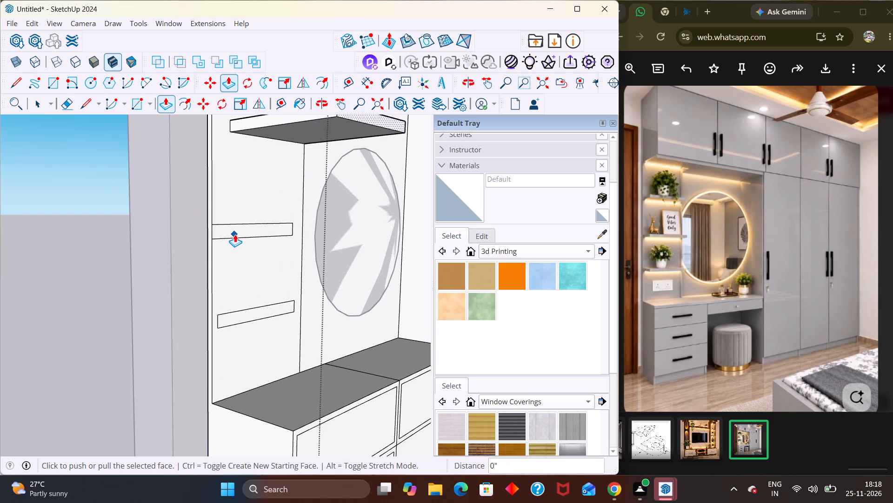
key(ctrl+z)
key(space)
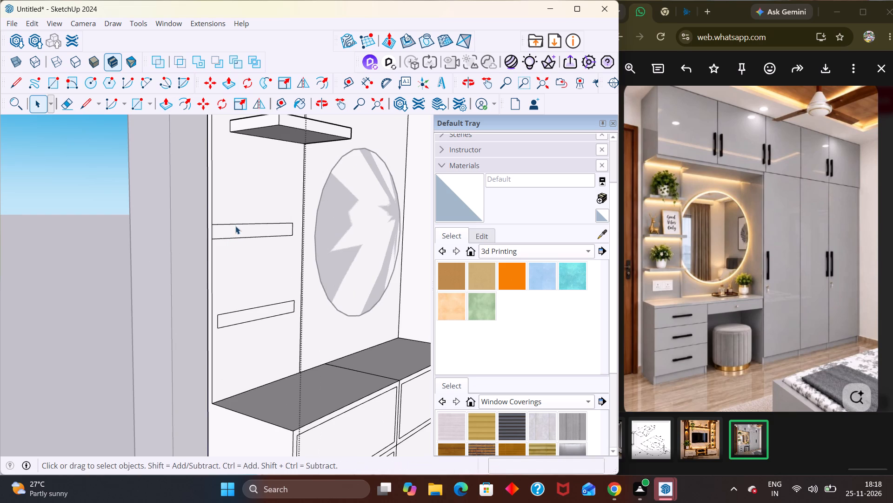
key(p)
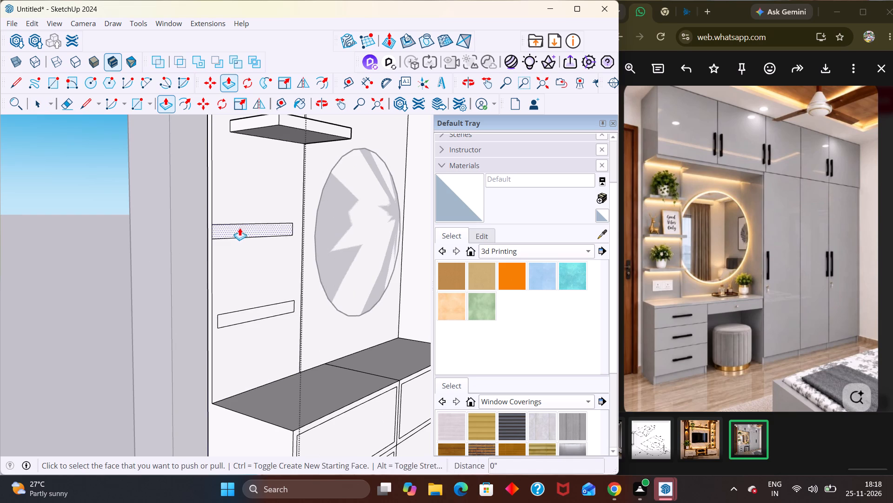
double_click(238, 229)
double_click(248, 315)
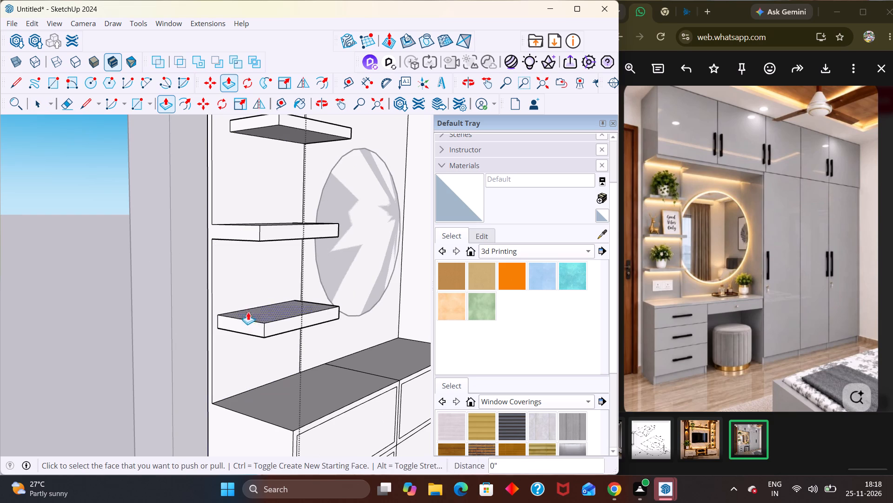
scroll(259, 263, down, 5)
key(Escape)
key(space)
Examine the three projecting shelves beside the mirror against the whole unit.
scroll(279, 246, down, 5)
middle_drag(263, 252, 63, 274)
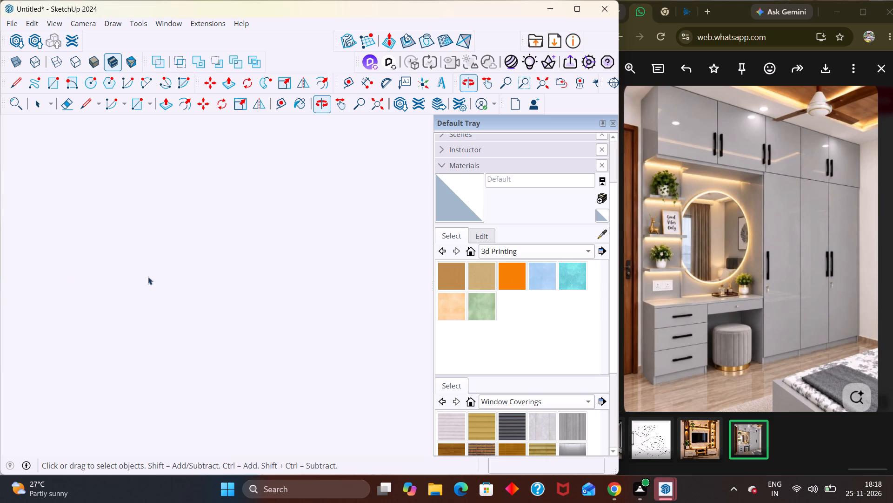
scroll(222, 259, down, 10)
key(shift+z)
scroll(259, 265, down, 5)
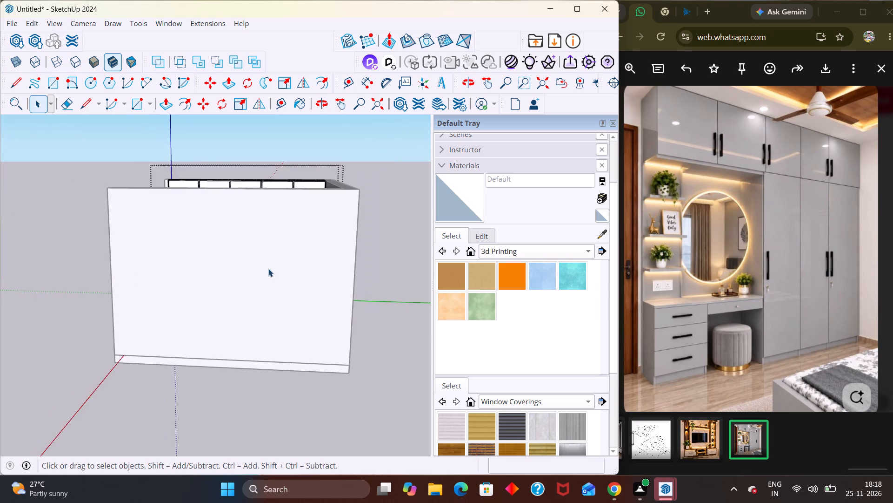
middle_drag(192, 279, 331, 288)
scroll(129, 296, up, 4)
middle_drag(177, 212, 172, 172)
scroll(178, 193, down, 1)
scroll(178, 195, up, 7)
middle_drag(171, 234, 166, 238)
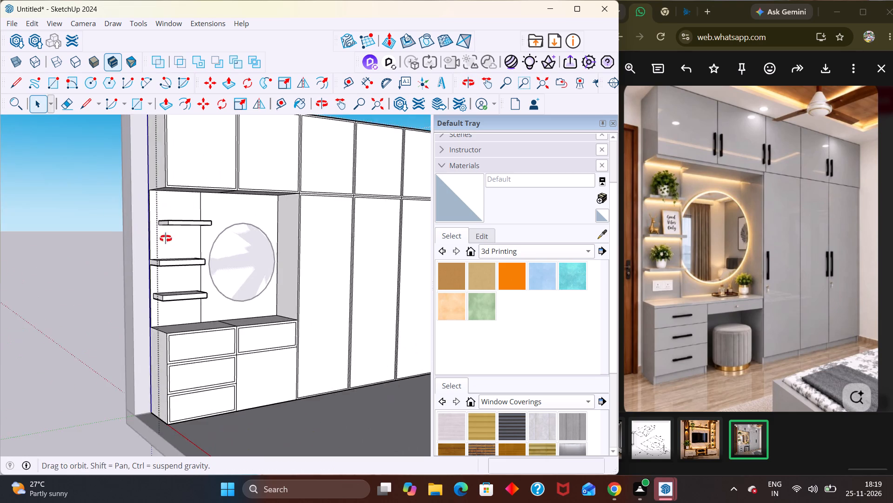
middle_drag(166, 238, 132, 225)
scroll(135, 238, up, 2)
middle_drag(140, 238, 96, 219)
scroll(129, 211, up, 2)
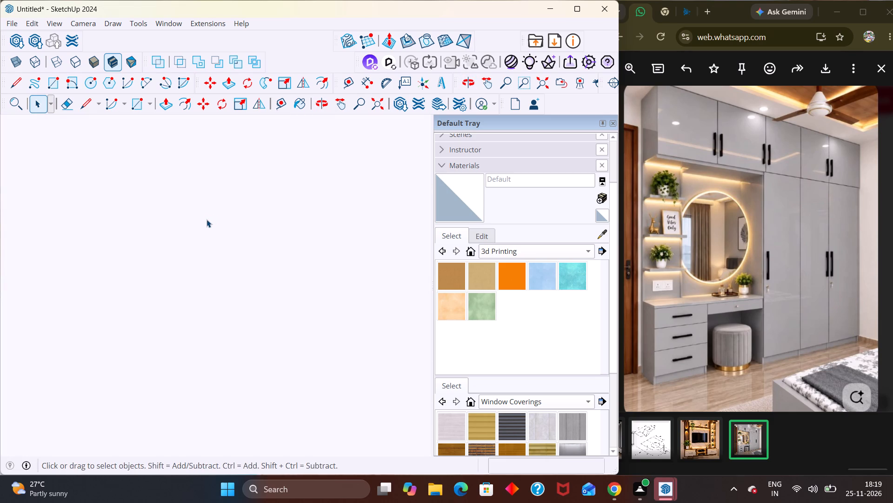
key(shift+z)
middle_drag(210, 224, 287, 269)
scroll(287, 268, down, 3)
scroll(57, 248, up, 4)
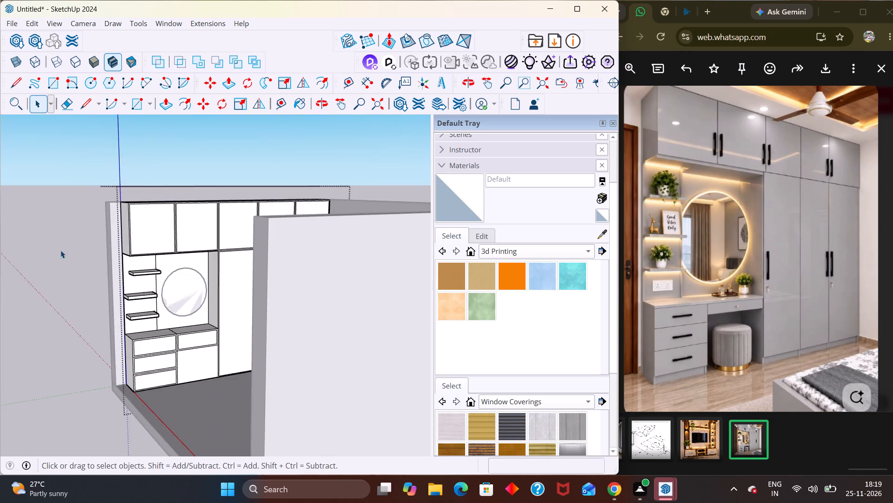
scroll(60, 250, up, 16)
Extend the outer, wall-side ends of the top and lowest shelves to line up with the middle shelf's end.
click(224, 284)
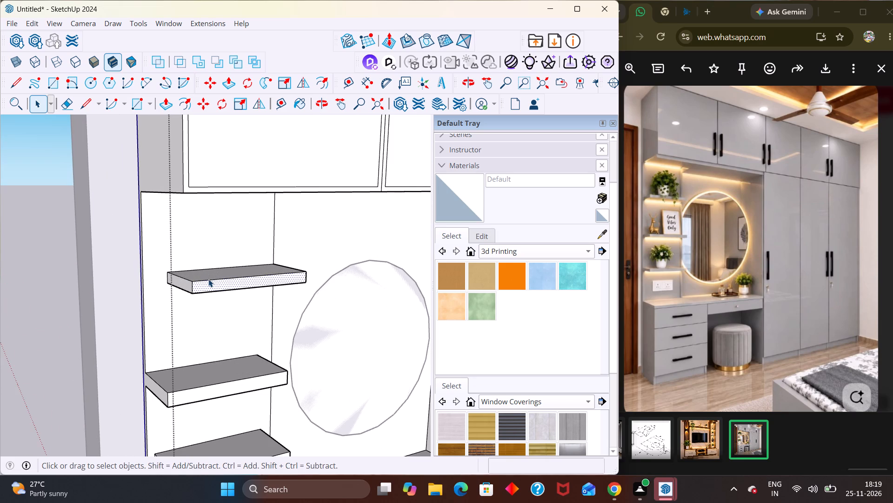
key(p)
scroll(167, 285, up, 3)
click(197, 281)
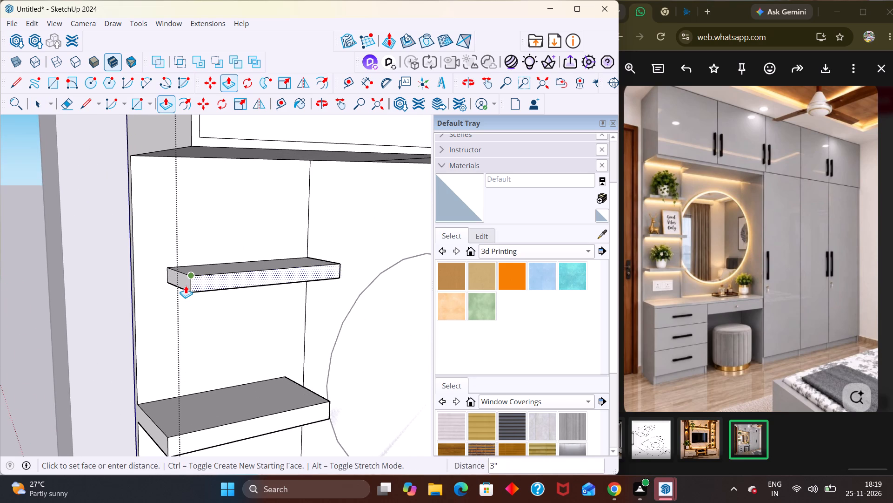
key(ctrl+z)
click(187, 282)
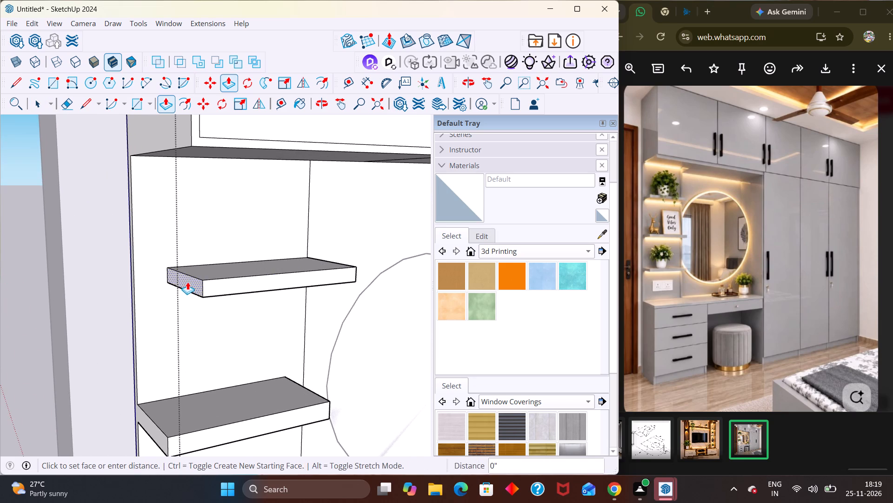
click(139, 409)
scroll(178, 261, down, 6)
scroll(172, 484, up, 3)
double_click(181, 415)
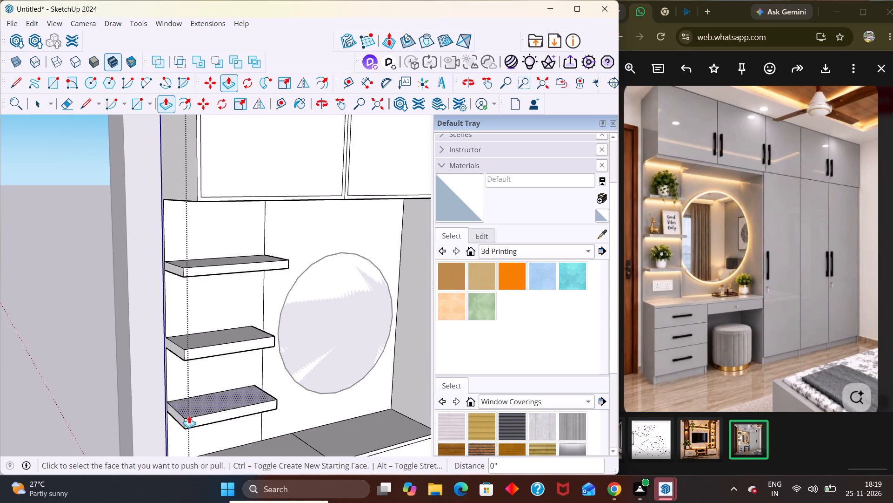
Extend the mirror-side ends of the middle and lowest shelves to the vertical dividing line, flush with the top shelf.
scroll(202, 415, down, 5)
scroll(271, 434, up, 2)
middle_drag(270, 434, 202, 387)
middle_drag(199, 380, 52, 369)
scroll(52, 371, up, 2)
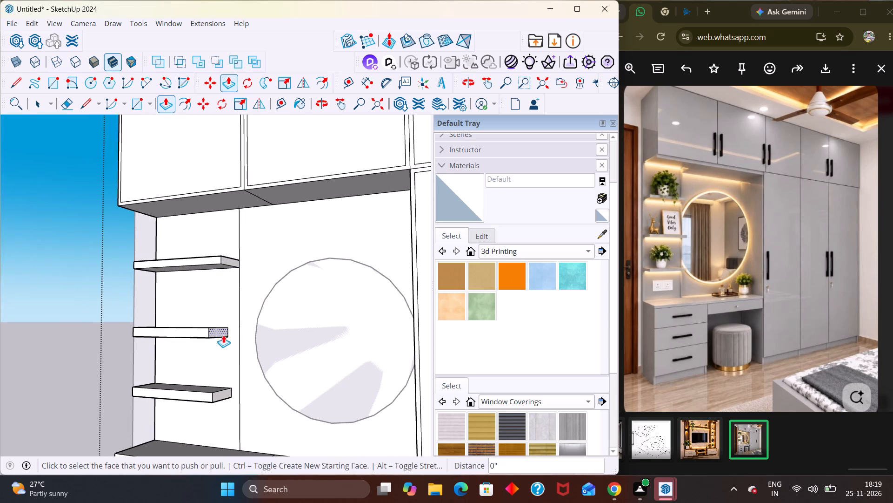
click(220, 334)
click(223, 261)
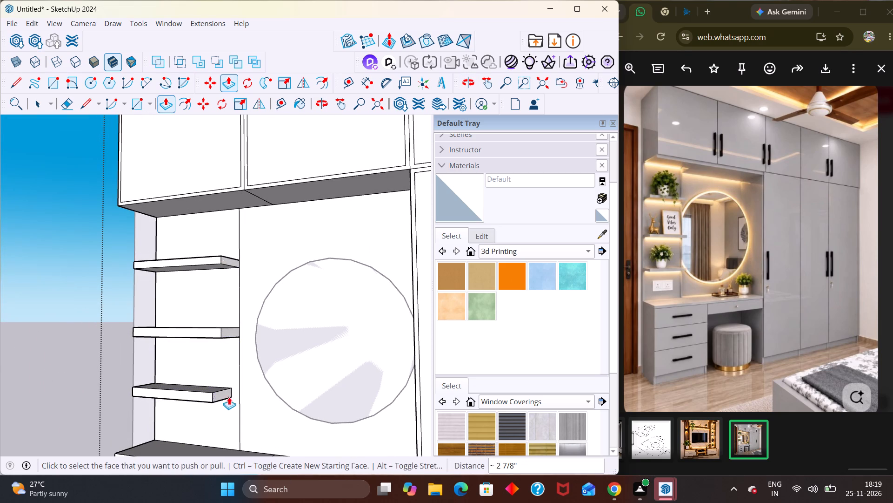
click(224, 395)
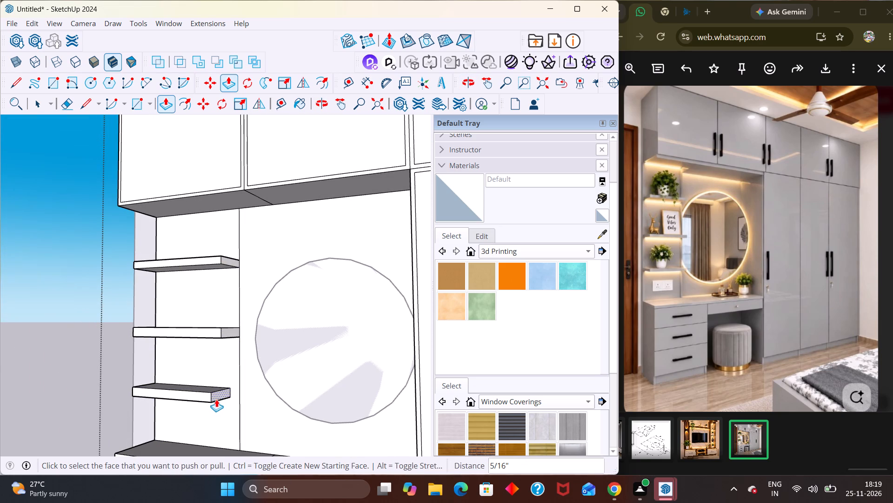
click(217, 398)
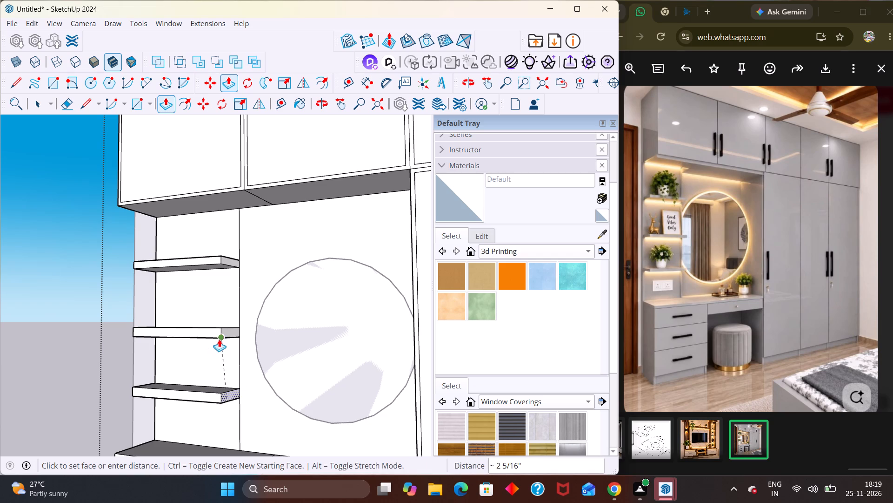
click(219, 339)
key(Escape)
Exit the wardrobe's group and examine the whole unit and the shelves' projection from the front, the side and inside the room.
scroll(227, 313, down, 12)
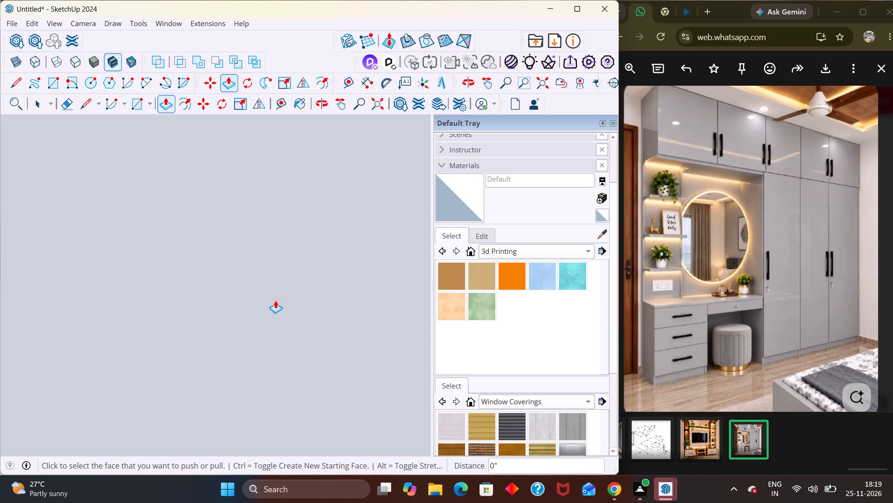
key(shift+z)
key(Escape)
scroll(276, 301, down, 5)
key(space)
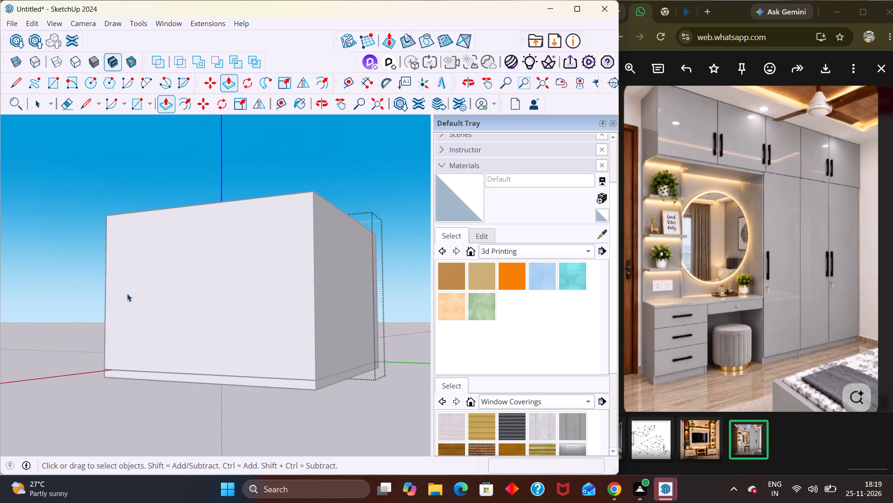
scroll(77, 292, down, 1)
middle_drag(82, 314, 264, 390)
scroll(215, 330, up, 2)
middle_drag(200, 320, 206, 271)
scroll(206, 271, up, 4)
middle_drag(239, 278, 261, 285)
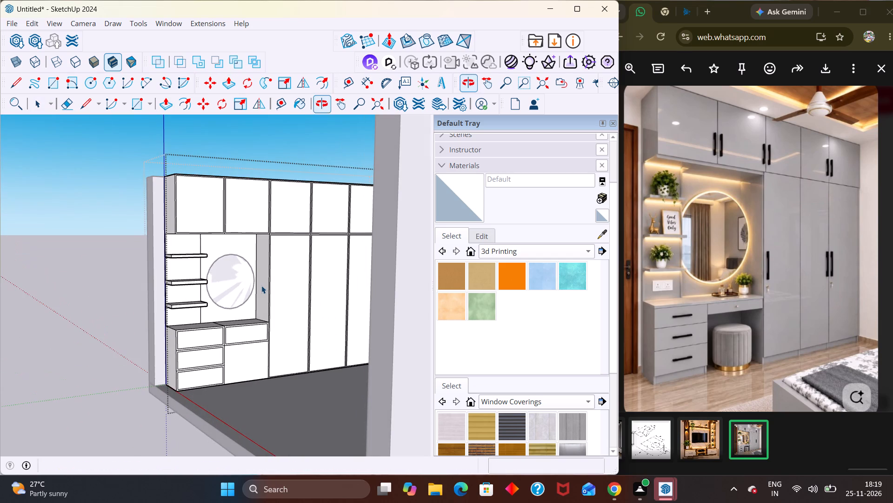
middle_drag(249, 317, 237, 324)
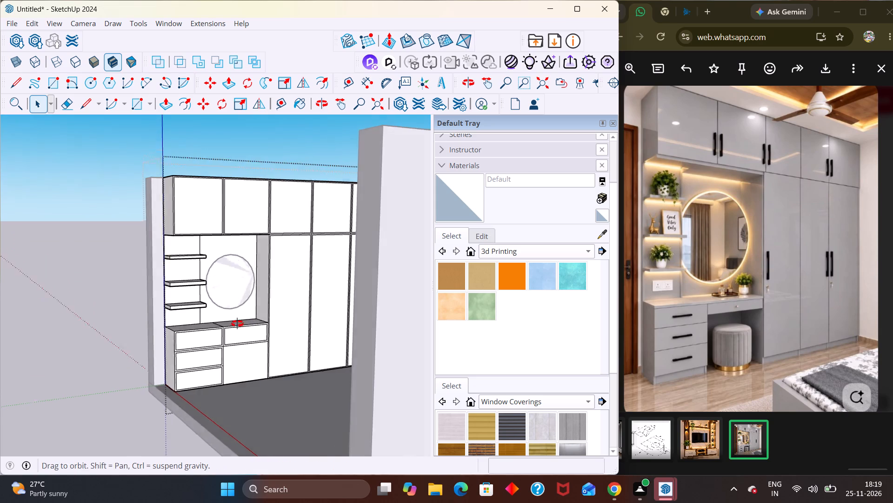
middle_drag(237, 324, 491, 328)
scroll(237, 324, up, 1)
scroll(277, 325, up, 2)
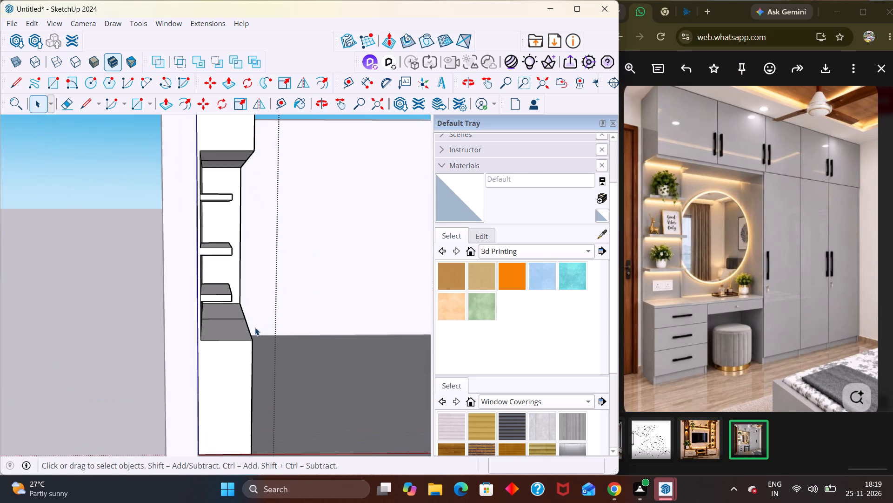
scroll(255, 327, up, 1)
click(327, 412)
scroll(169, 341, down, 11)
middle_drag(288, 297, 101, 254)
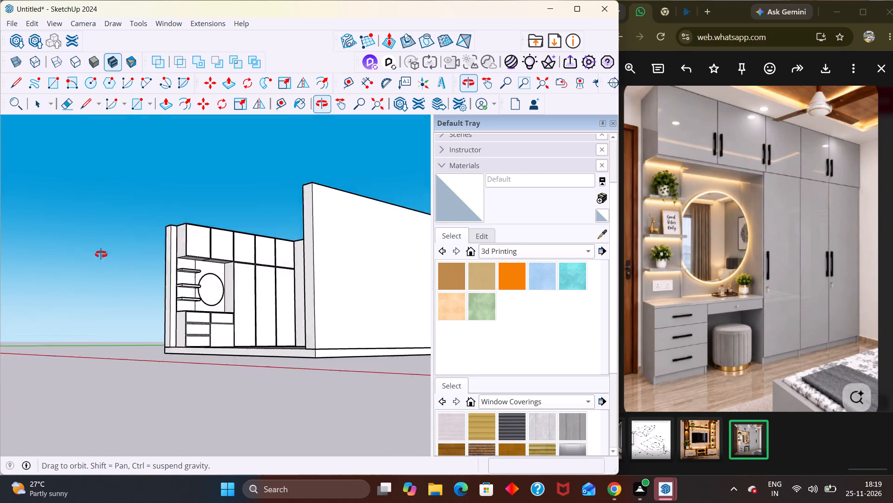
middle_drag(101, 254, 119, 273)
scroll(118, 272, up, 7)
middle_drag(119, 273, 51, 309)
scroll(72, 310, up, 3)
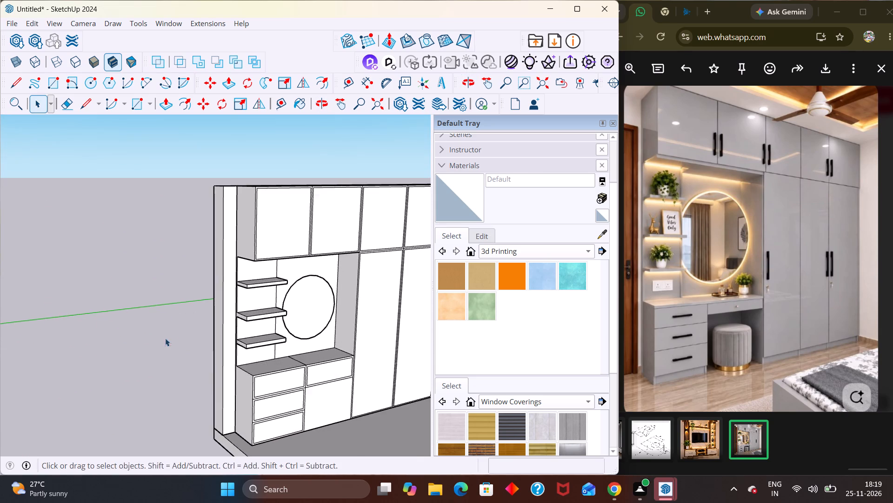
middle_drag(171, 340, 49, 340)
scroll(91, 333, down, 11)
middle_drag(154, 308, 343, 287)
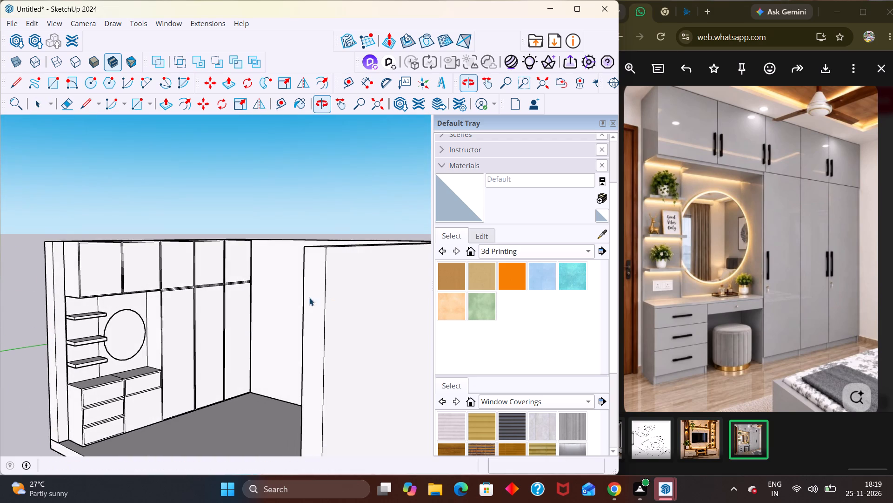
scroll(157, 390, up, 4)
middle_drag(134, 425, 166, 398)
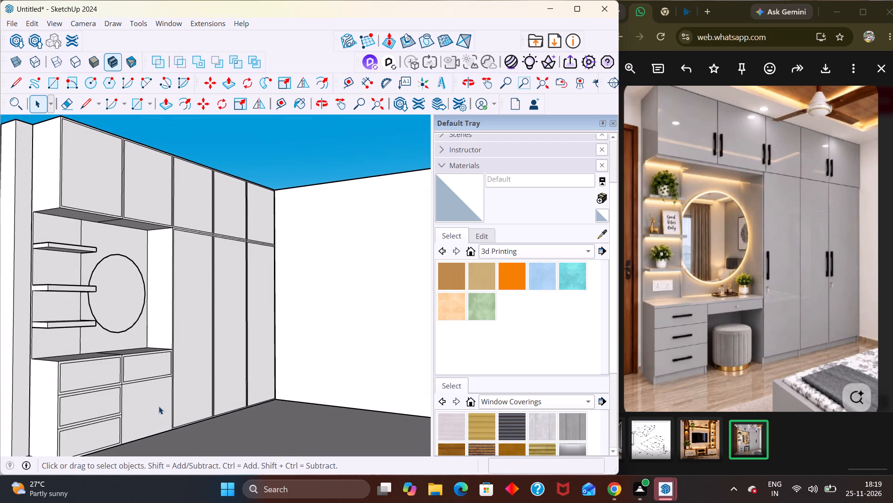
In the wardrobe's group, push the panel below the dressing table's single drawer inward about 1' 3 3/4" to open the knee space.
double_click(141, 415)
click(141, 415)
key(p)
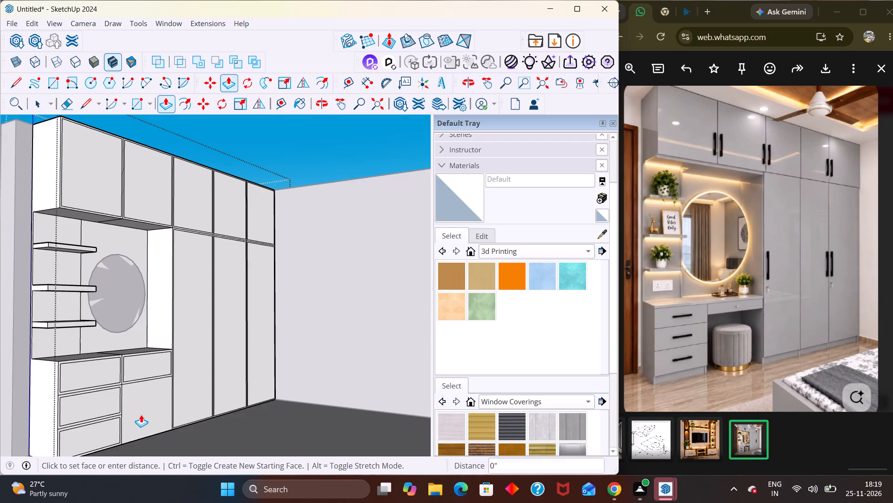
click(141, 415)
middle_drag(143, 402, 23, 443)
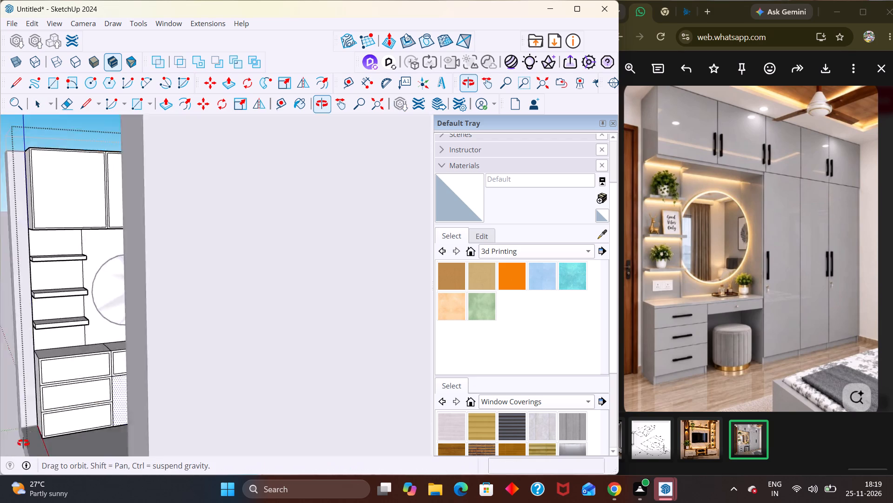
middle_drag(23, 443, 55, 428)
middle_drag(134, 412, 194, 408)
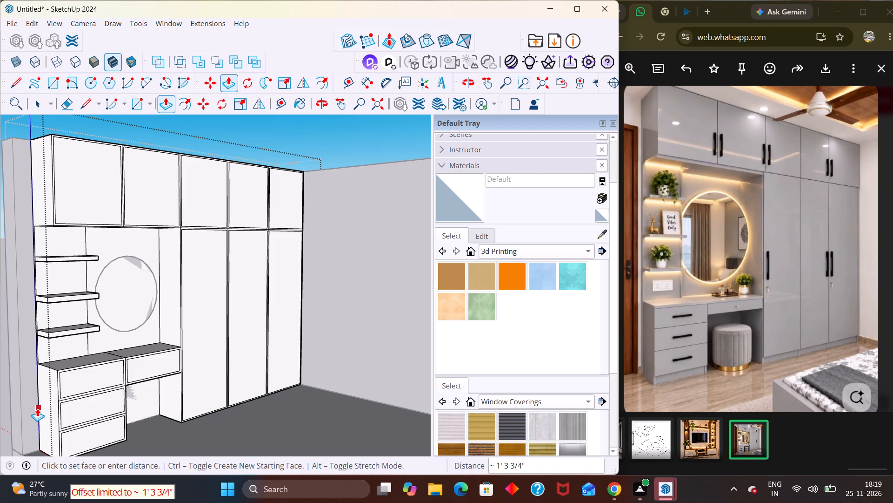
click(38, 408)
key(space)
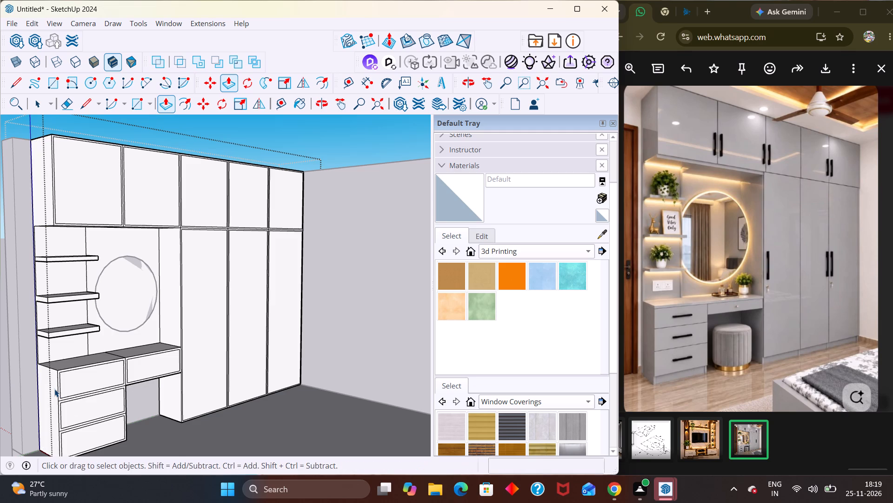
key(Escape)
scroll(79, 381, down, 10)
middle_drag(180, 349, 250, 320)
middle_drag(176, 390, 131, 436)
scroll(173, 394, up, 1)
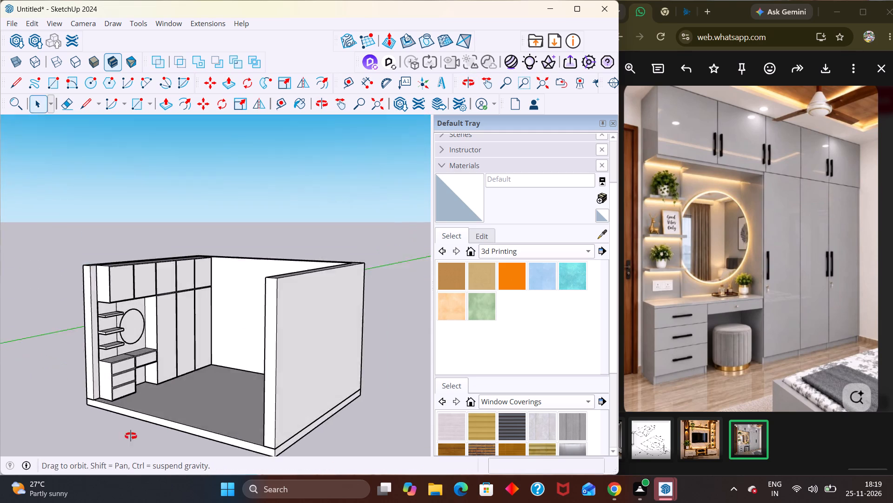
Examine the whole wardrobe and dressing unit from the front, side, above and inside the room, comparing its knee space and shelves with the reference.
middle_drag(131, 436, 119, 434)
scroll(119, 439, up, 3)
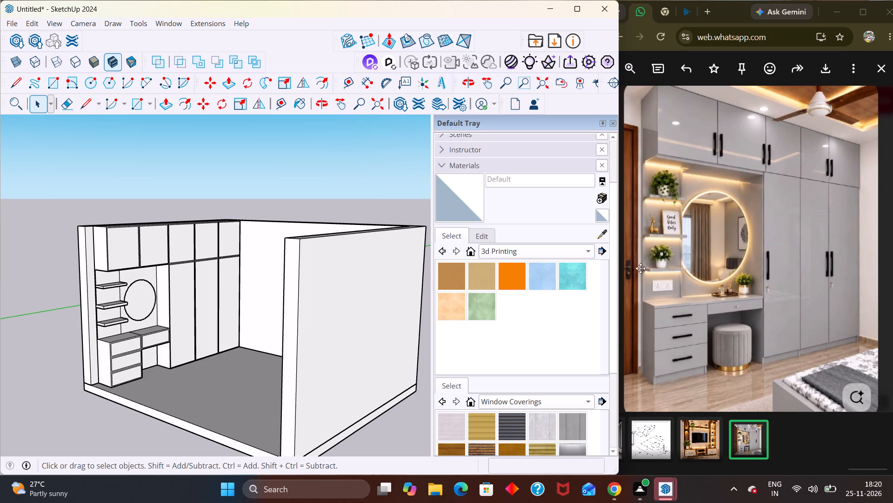
middle_drag(133, 372, 104, 371)
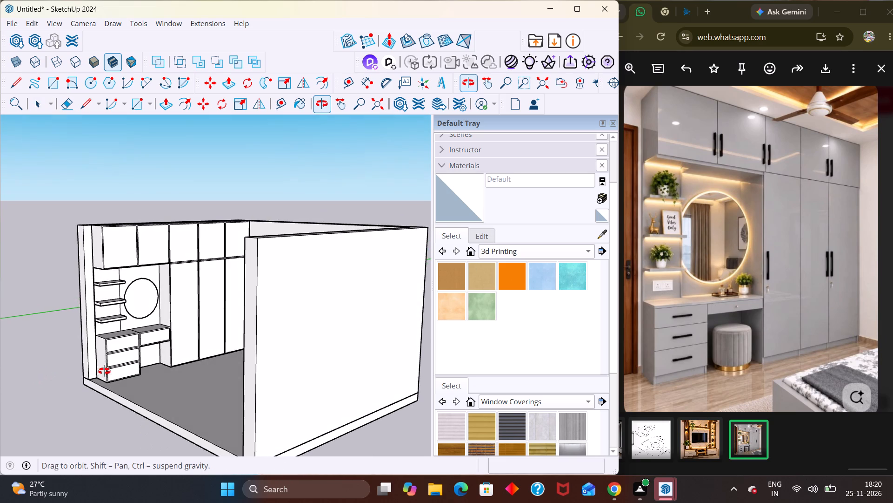
middle_drag(104, 371, 105, 371)
middle_drag(106, 302, 122, 374)
middle_drag(120, 362, 105, 296)
scroll(116, 340, up, 1)
middle_drag(110, 347, 125, 310)
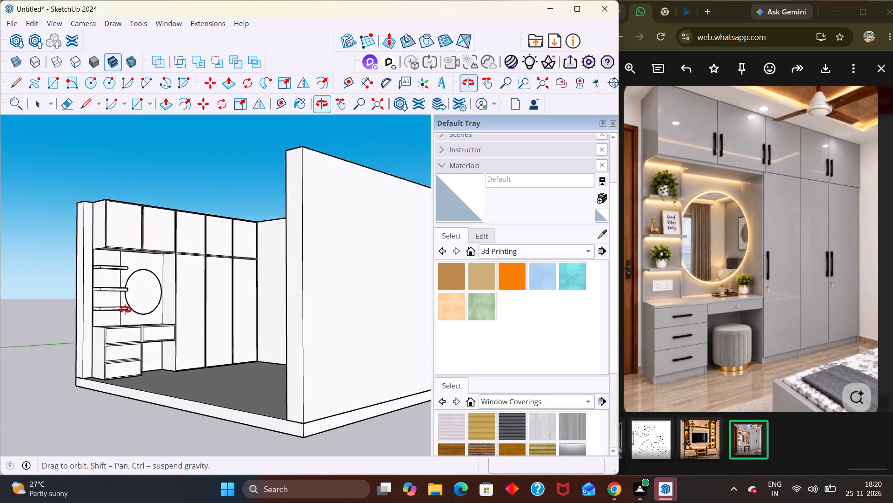
middle_drag(125, 310, 150, 360)
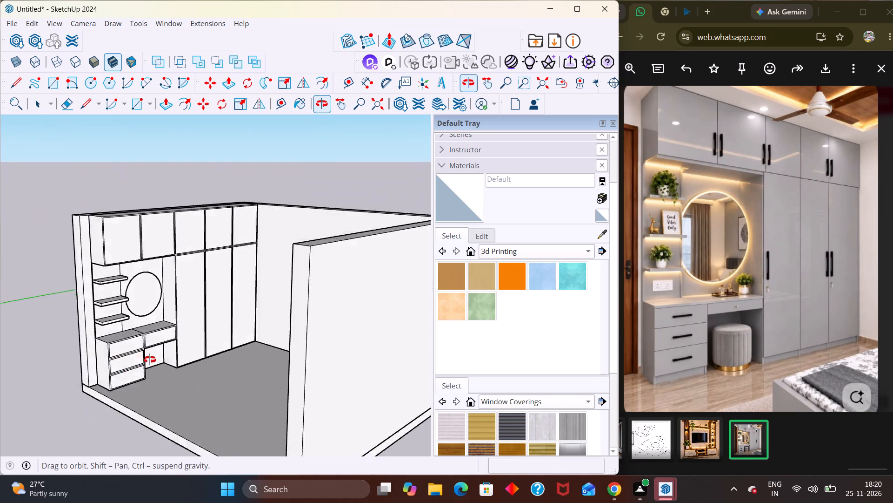
middle_drag(150, 360, 288, 338)
scroll(296, 347, up, 2)
middle_drag(133, 357, 73, 350)
scroll(207, 298, down, 5)
middle_drag(240, 321, 182, 326)
scroll(230, 324, up, 2)
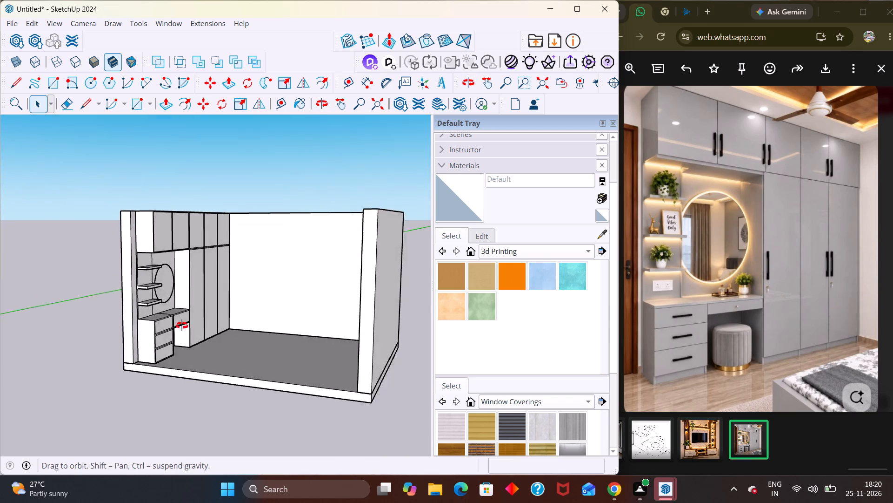
middle_drag(182, 326, 147, 326)
scroll(182, 326, up, 3)
middle_drag(185, 327, 132, 327)
middle_drag(223, 349, 246, 354)
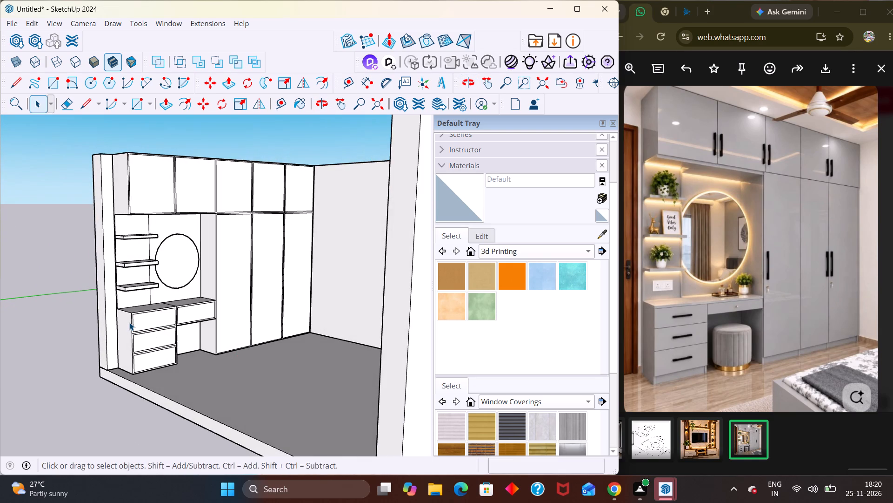
middle_drag(129, 322, 124, 263)
scroll(124, 263, up, 3)
middle_drag(127, 265, 198, 370)
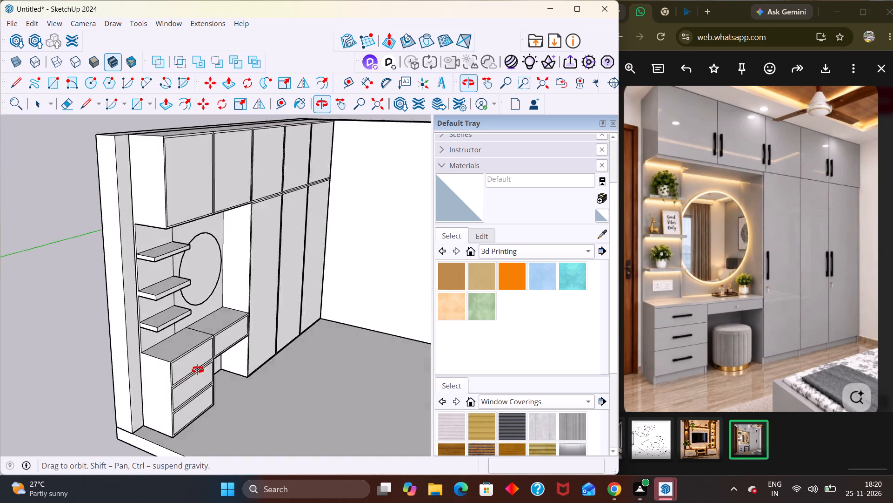
middle_drag(198, 370, 293, 429)
scroll(294, 428, up, 1)
middle_drag(198, 326, 231, 434)
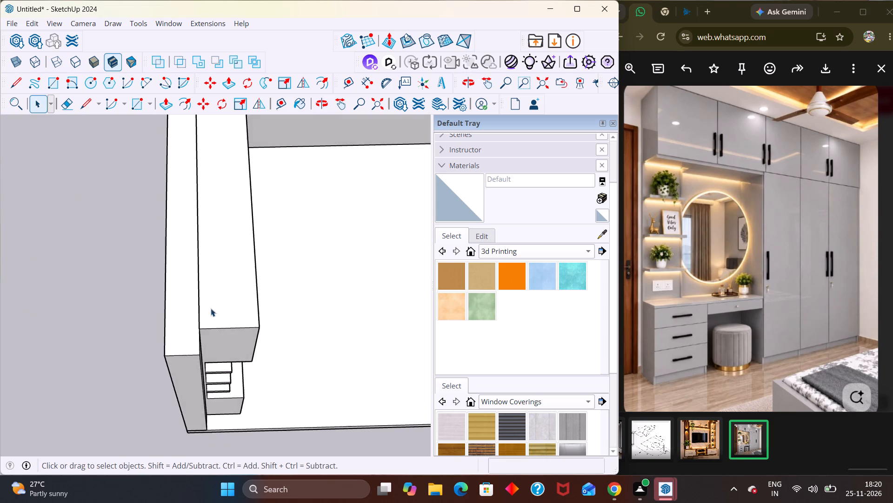
scroll(211, 308, down, 10)
scroll(213, 308, up, 1)
scroll(214, 309, down, 1)
middle_drag(229, 306, 118, 306)
middle_drag(268, 243, 123, 244)
scroll(153, 232, down, 11)
scroll(283, 315, up, 2)
middle_drag(282, 316, 276, 200)
middle_drag(231, 285, 229, 218)
middle_drag(231, 303, 223, 206)
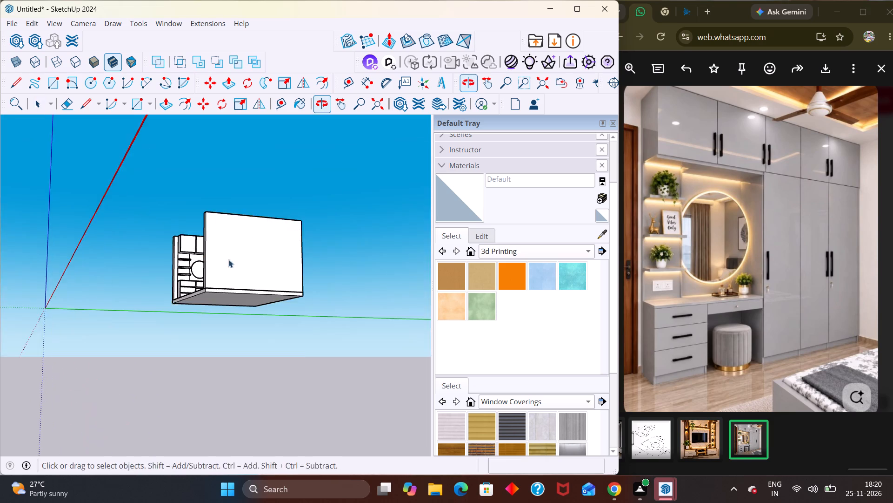
middle_drag(229, 282, 368, 369)
scroll(215, 308, up, 6)
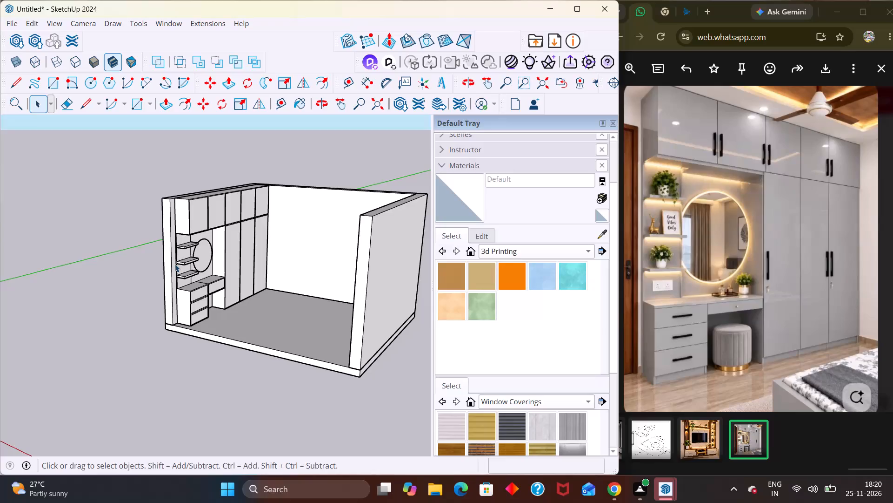
middle_drag(217, 289, 182, 251)
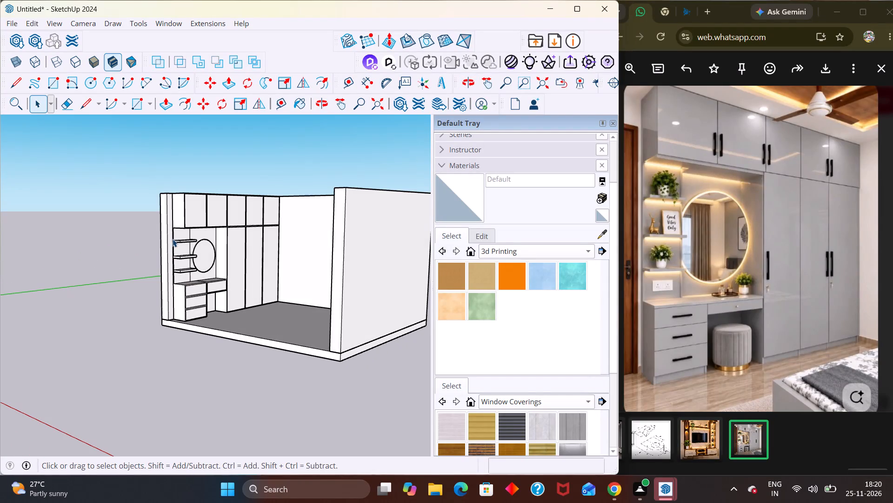
middle_drag(180, 237, 222, 194)
scroll(187, 176, up, 1)
scroll(189, 176, down, 1)
scroll(199, 180, up, 4)
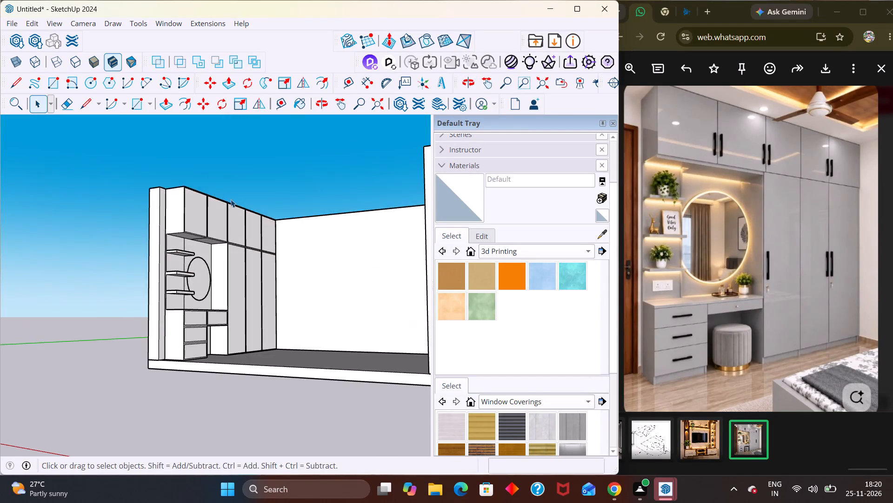
middle_drag(217, 259, 153, 297)
scroll(153, 296, up, 4)
scroll(186, 257, up, 3)
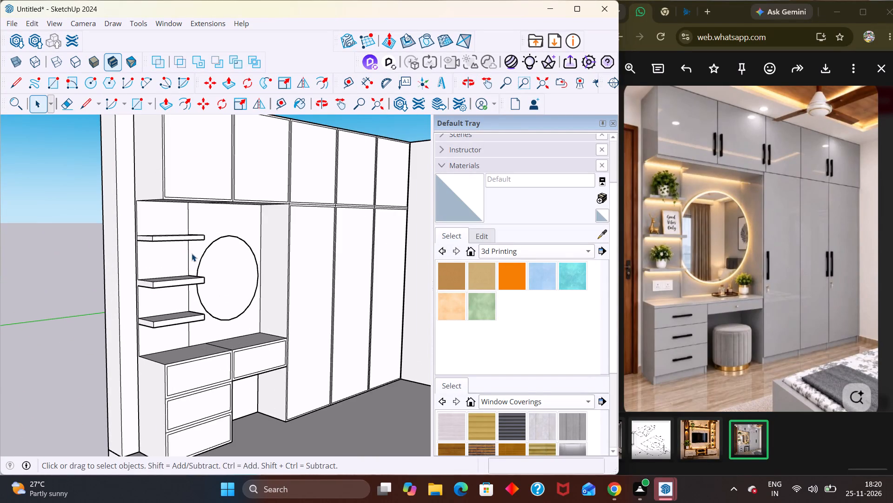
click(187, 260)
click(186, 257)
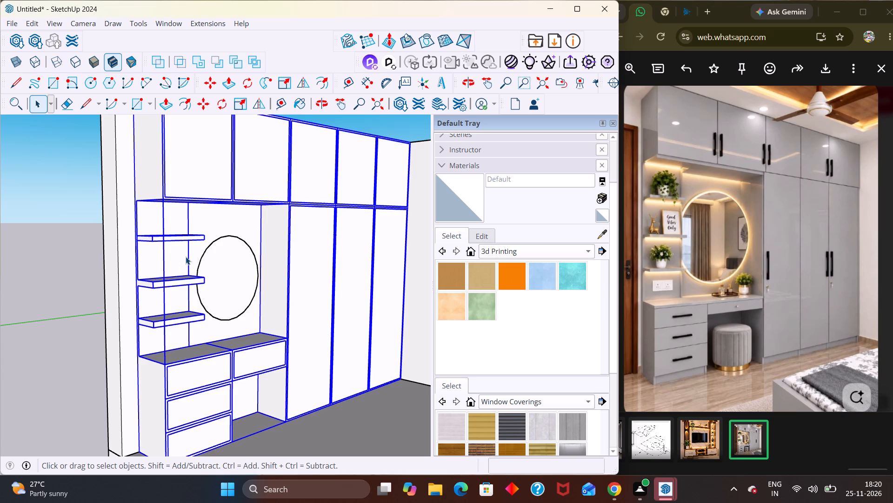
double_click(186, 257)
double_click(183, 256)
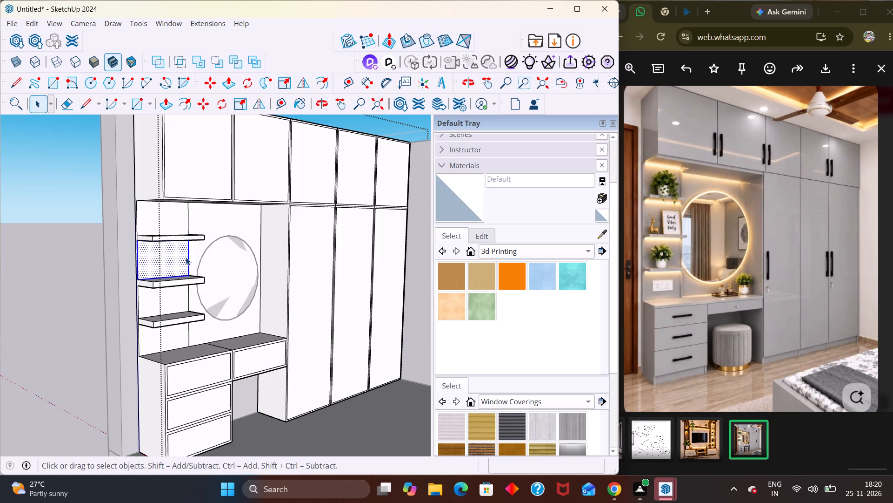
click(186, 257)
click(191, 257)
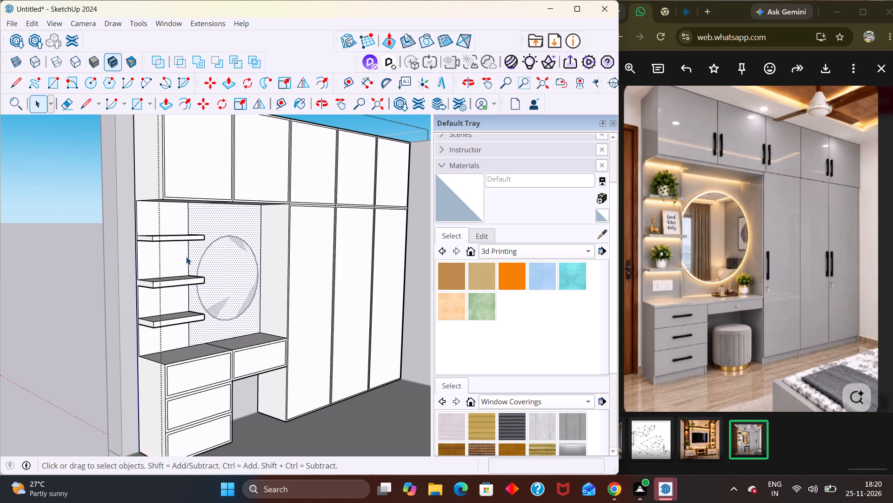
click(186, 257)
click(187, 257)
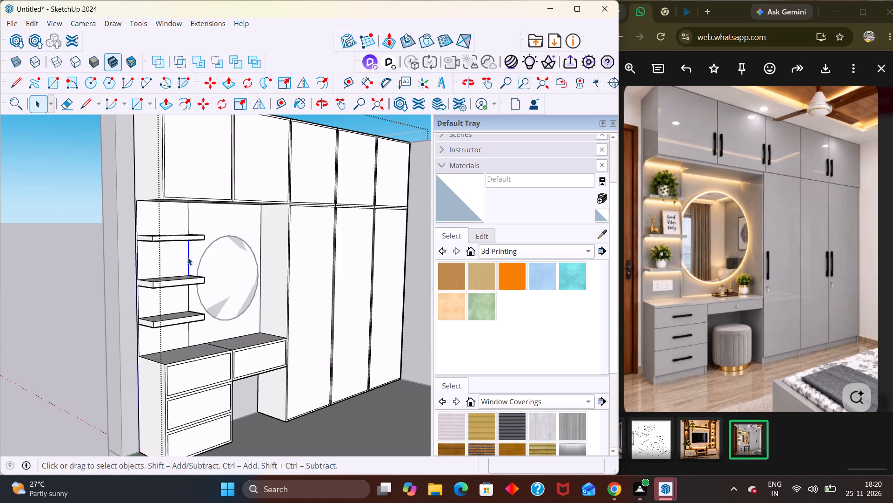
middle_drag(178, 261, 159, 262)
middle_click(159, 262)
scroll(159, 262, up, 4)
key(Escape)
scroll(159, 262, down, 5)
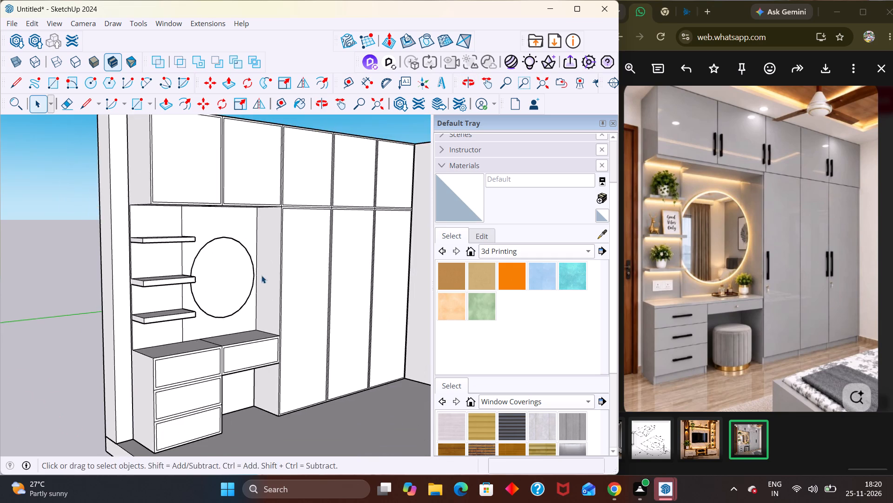
Replace the round mirror outline on the niche's back panel with a new circle of about 1' 5 9/16" radius.
middle_drag(260, 277, 208, 287)
scroll(217, 290, up, 2)
middle_drag(191, 284, 158, 274)
scroll(165, 278, up, 2)
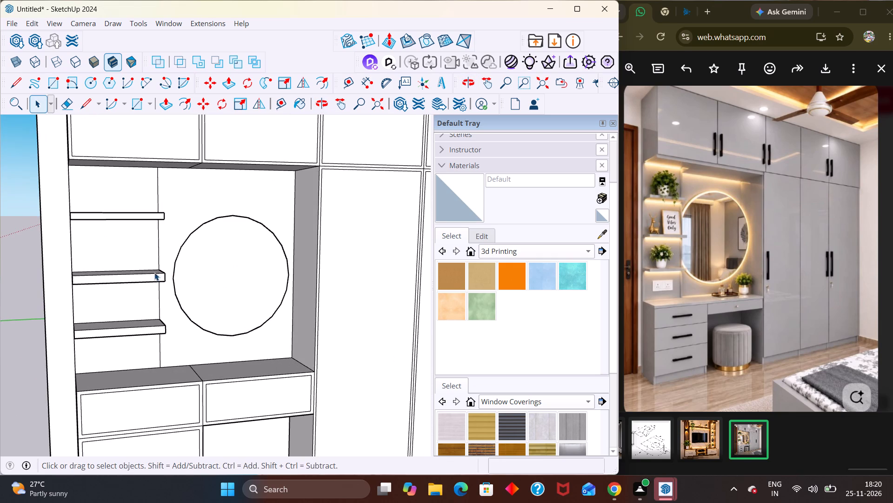
click(173, 271)
key(Delete)
key(c)
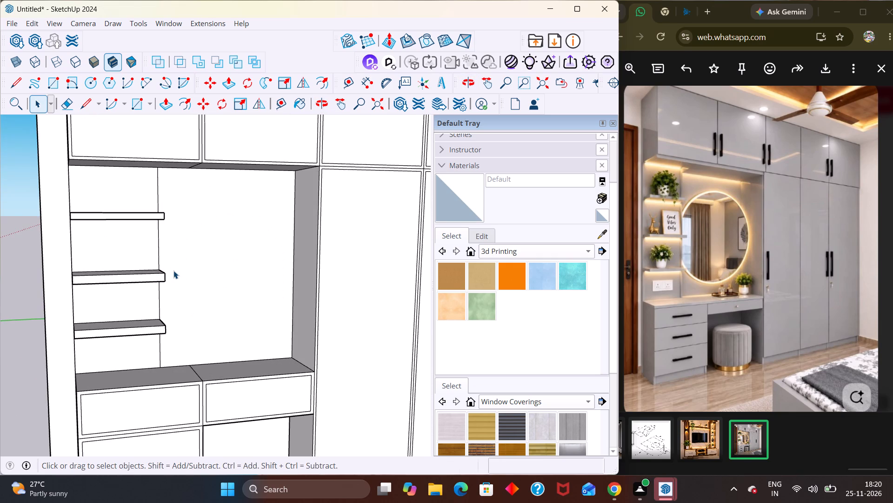
click(234, 276)
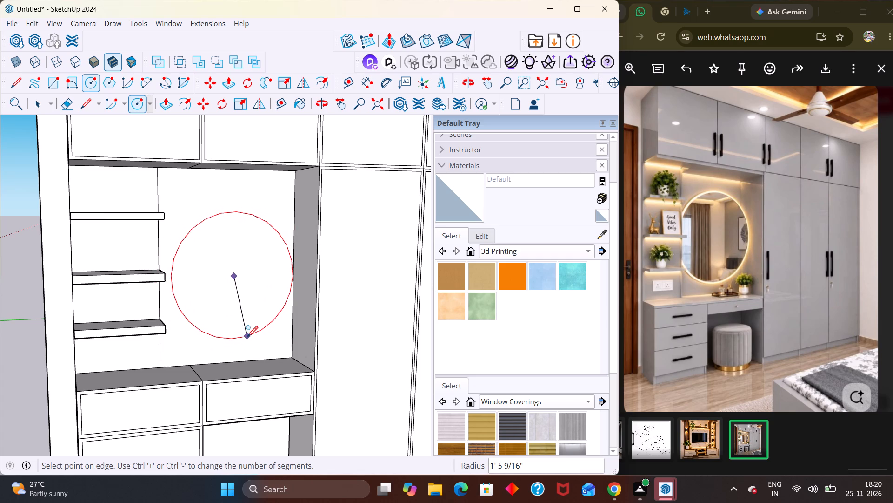
click(247, 336)
key(space)
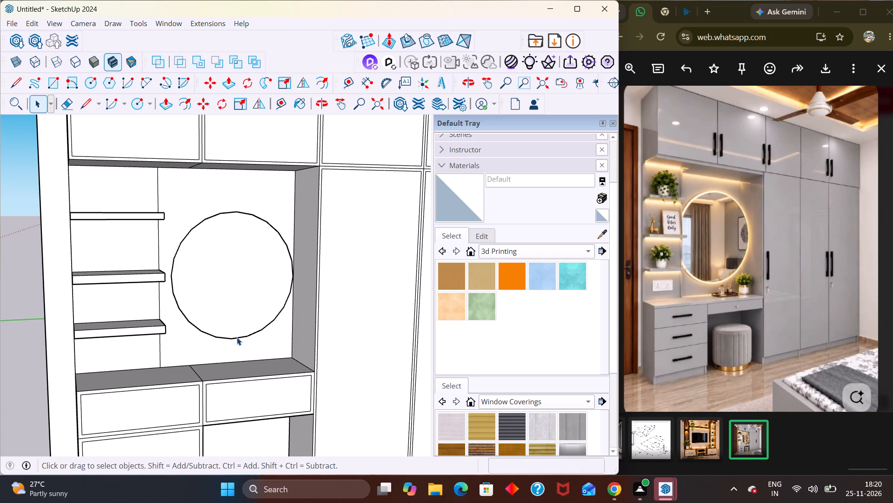
Move the mirror circle about 2 3/8" toward the shelves and slightly down so it sits clear of the niche's side panel.
click(237, 337)
key(m)
click(228, 311)
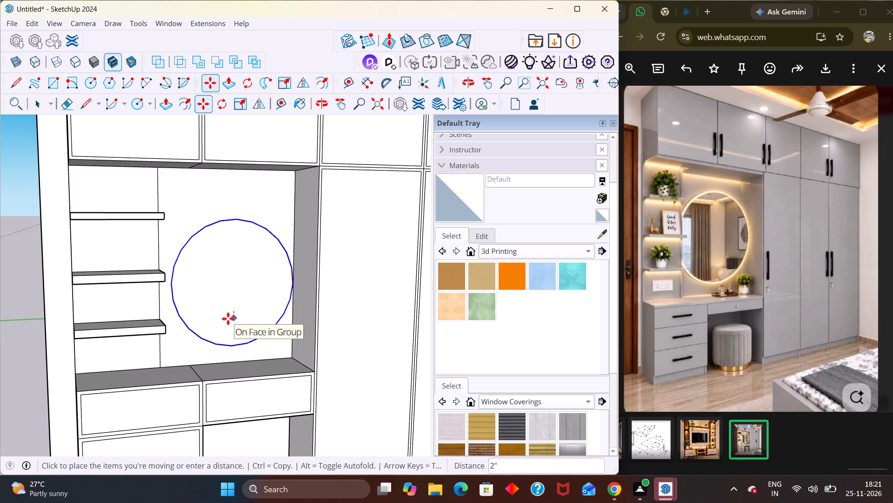
scroll(228, 319, up, 3)
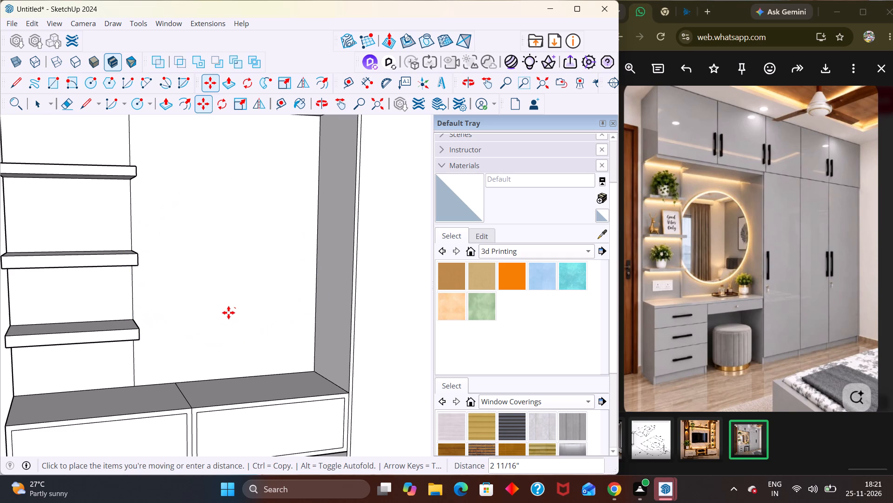
scroll(227, 313, down, 3)
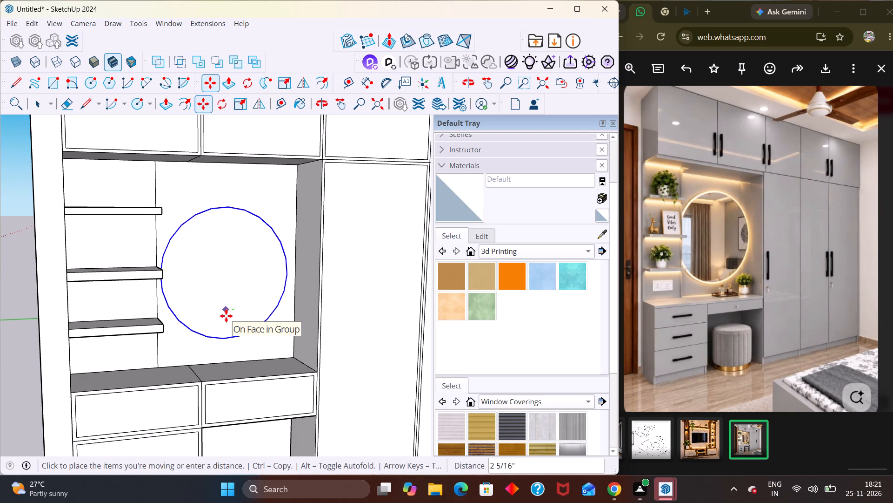
scroll(230, 316, up, 3)
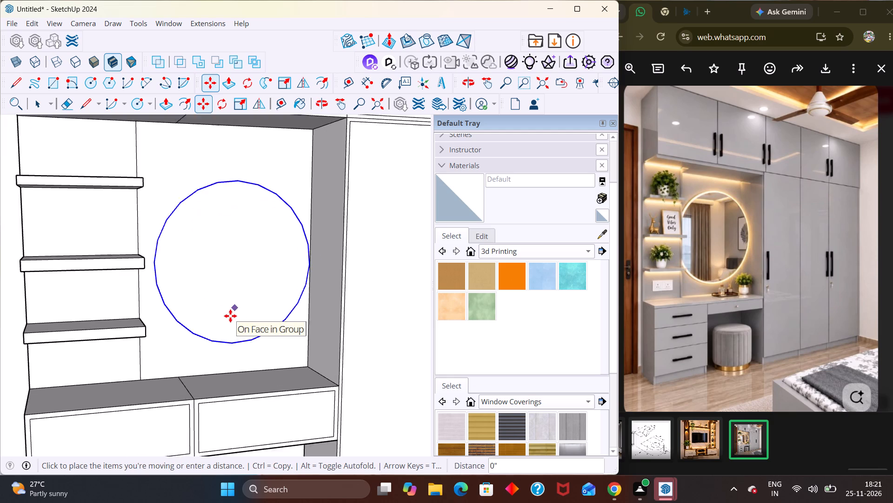
scroll(230, 316, up, 3)
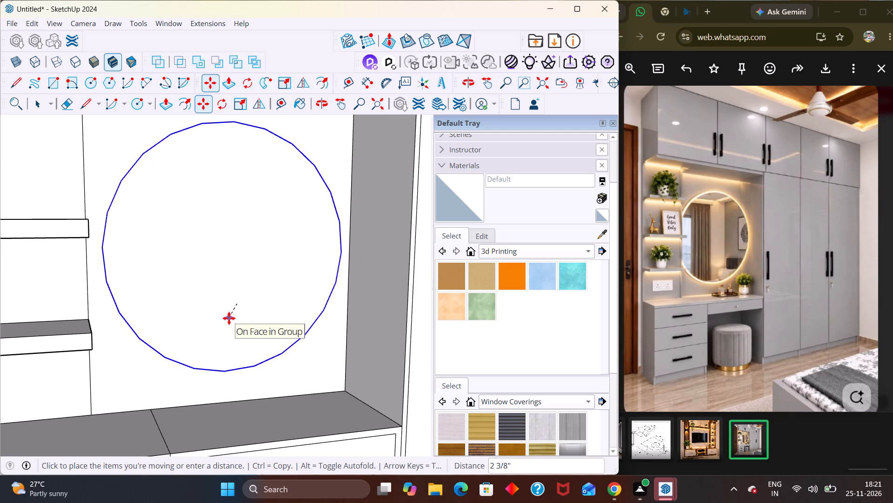
click(229, 318)
scroll(262, 277, down, 1)
scroll(264, 277, up, 1)
scroll(264, 277, down, 7)
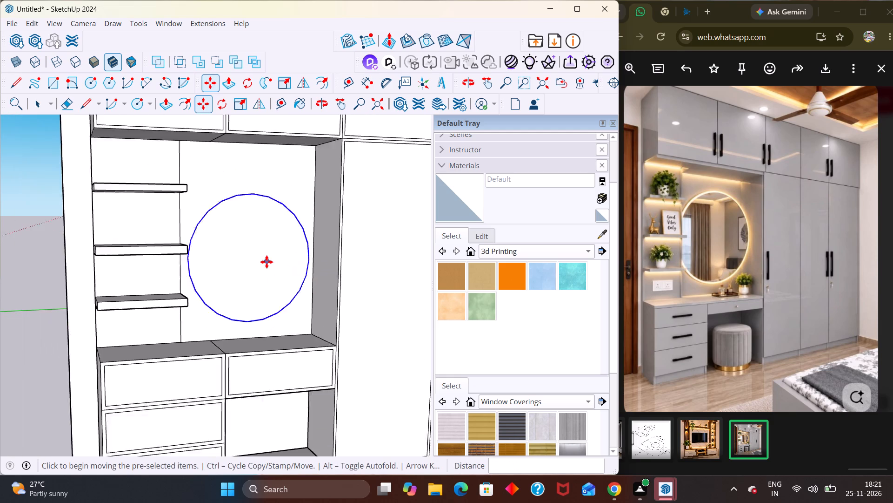
scroll(267, 262, down, 2)
key(Escape)
key(space)
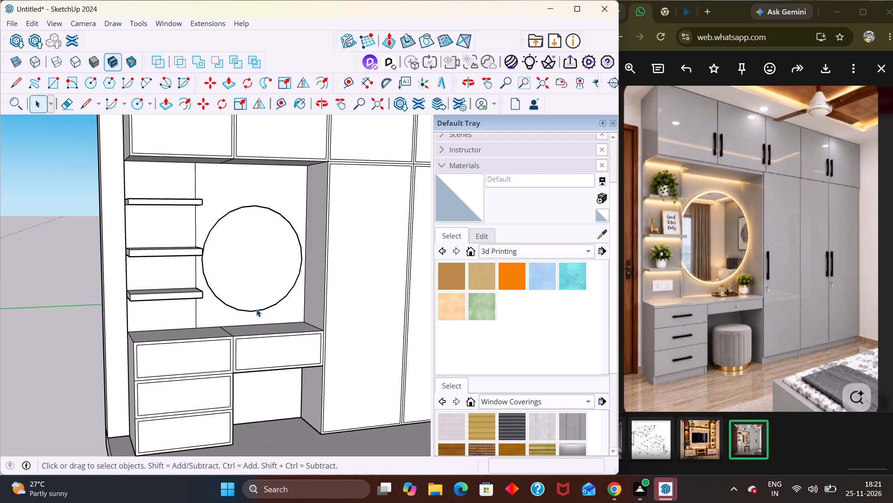
Raise the mirror circle straight up about 3 5/16" within the niche.
double_click(256, 309)
click(256, 309)
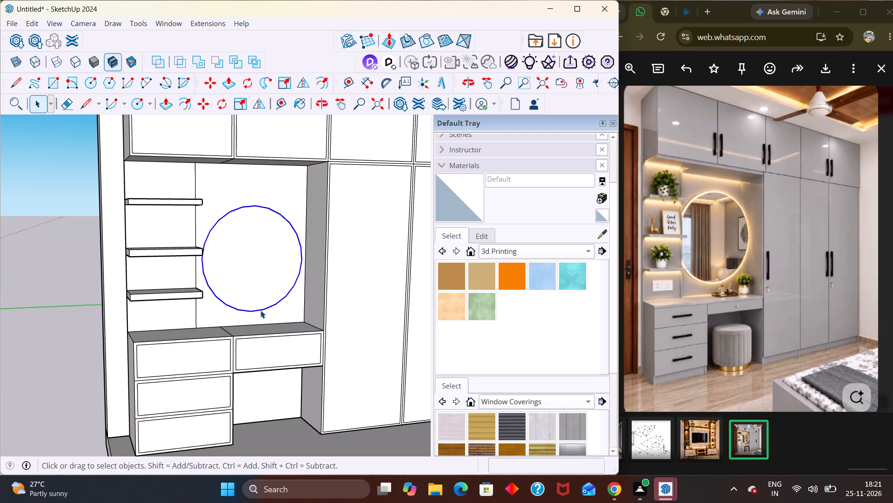
key(m)
click(263, 313)
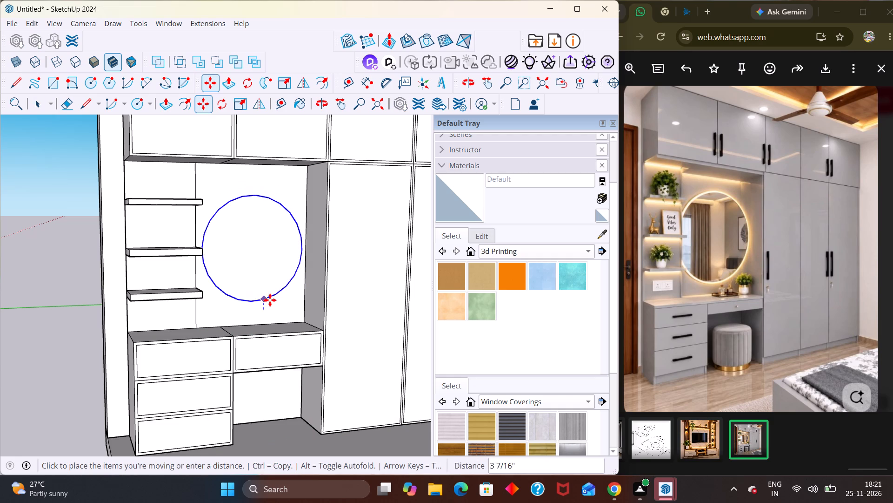
click(269, 300)
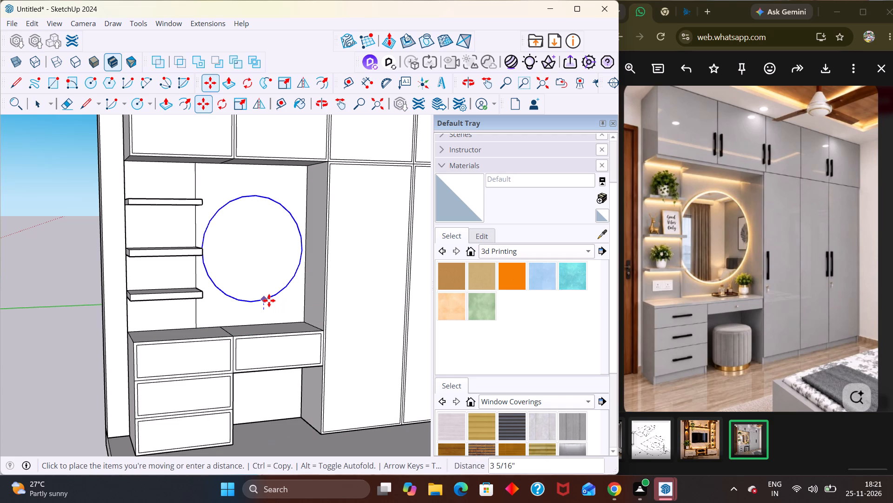
key(Escape)
key(space)
Group the mirror circle's face together with its edge.
scroll(215, 256, down, 1)
middle_drag(220, 259, 232, 270)
scroll(232, 270, up, 1)
click(207, 226)
double_click(207, 226)
right_click(207, 226)
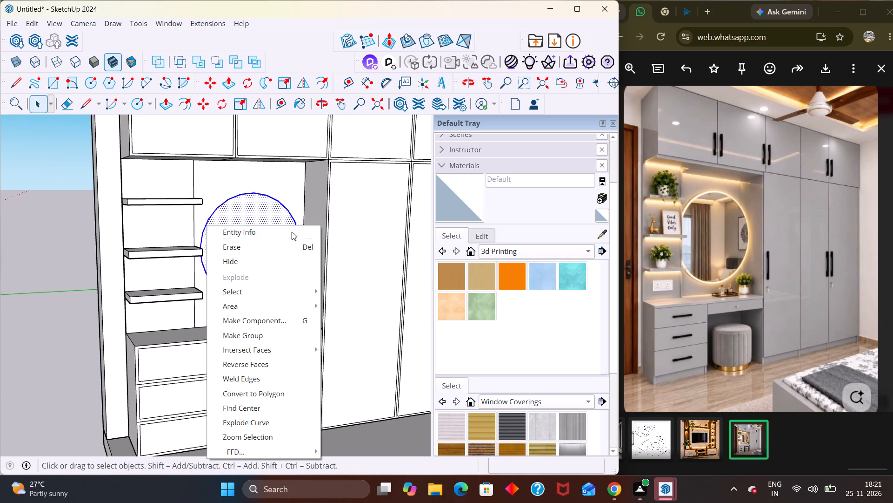
click(257, 340)
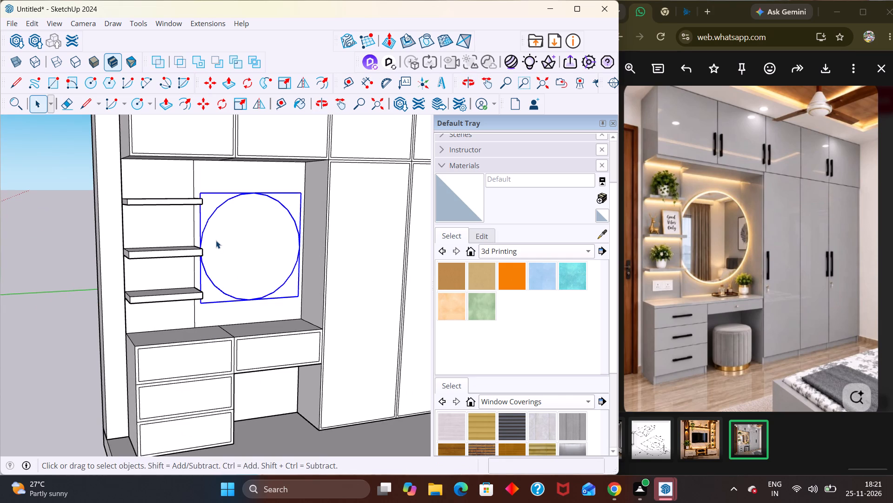
Open the mirror group on the niche's back panel and extrude its circular face outward about 7/16".
key(p)
click(222, 245)
key(space)
double_click(224, 245)
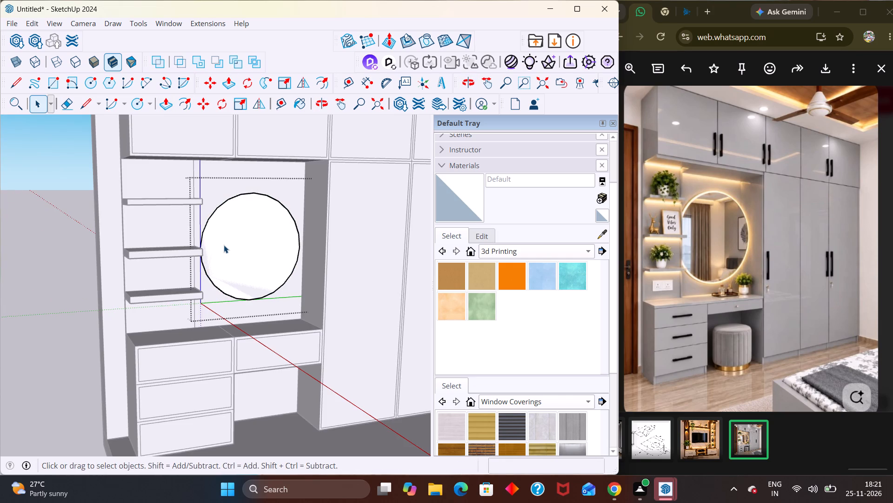
key(p)
click(228, 238)
middle_drag(240, 238, 301, 271)
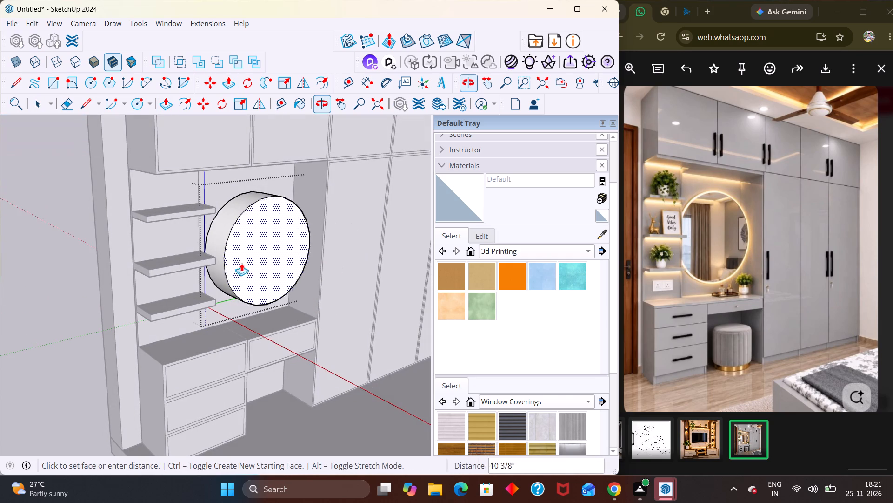
scroll(207, 279, up, 10)
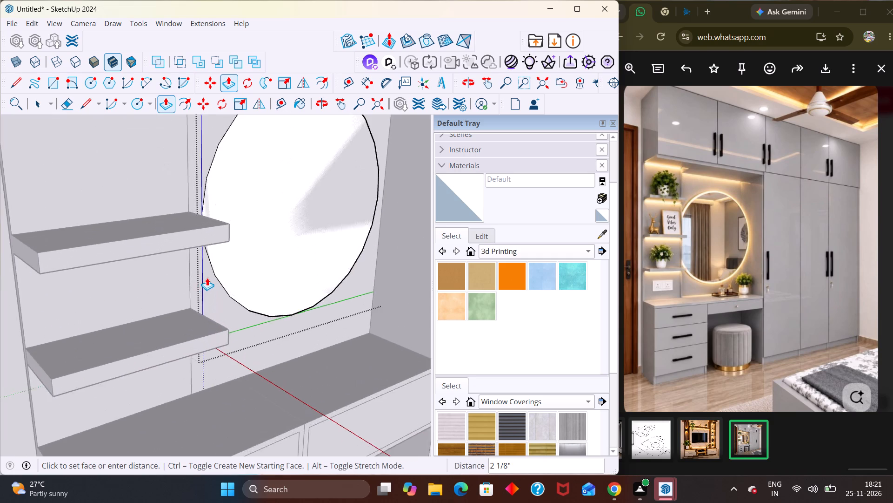
scroll(207, 278, up, 2)
scroll(207, 278, down, 1)
middle_drag(208, 278, 284, 285)
scroll(284, 285, up, 1)
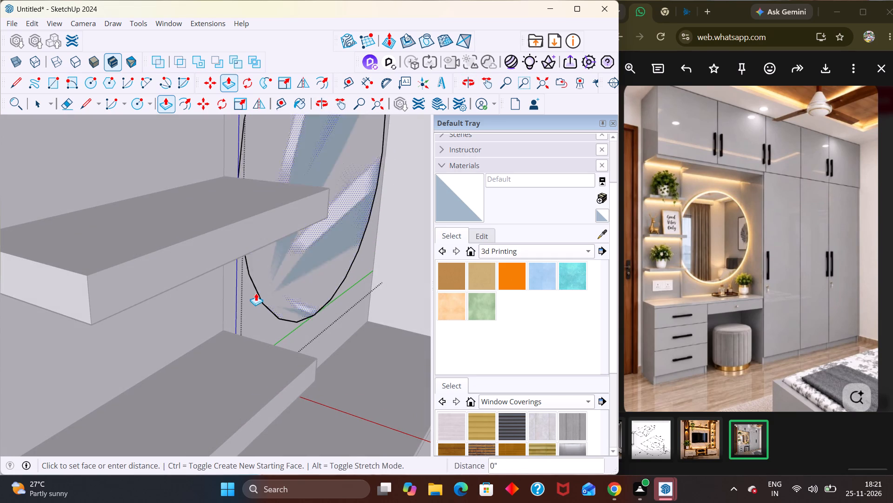
click(260, 293)
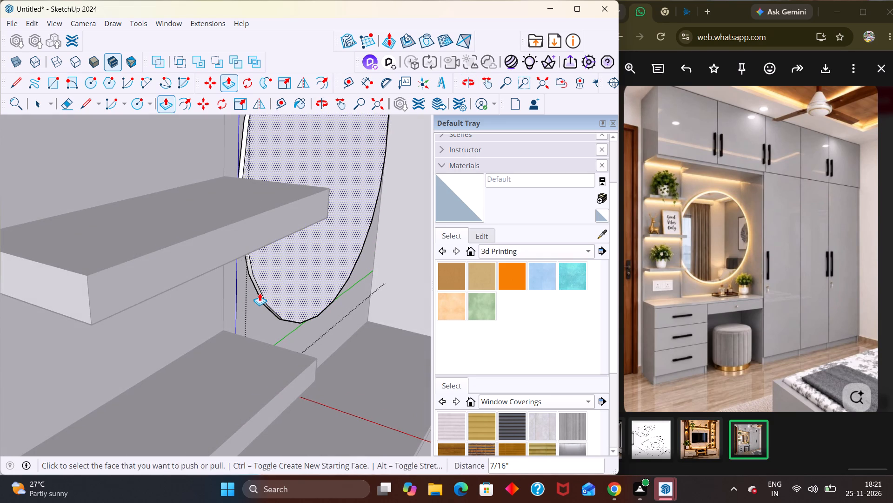
key(space)
scroll(258, 289, down, 6)
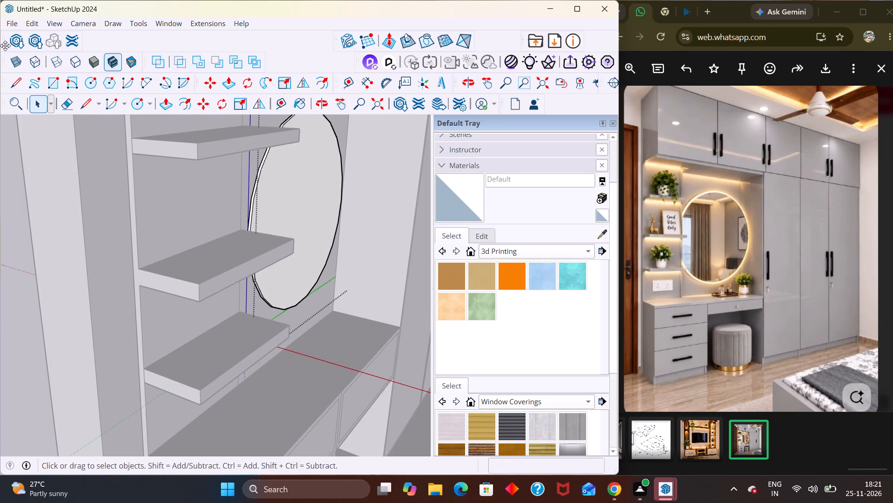
Search the 3D Warehouse model library for glass.
click(15, 46)
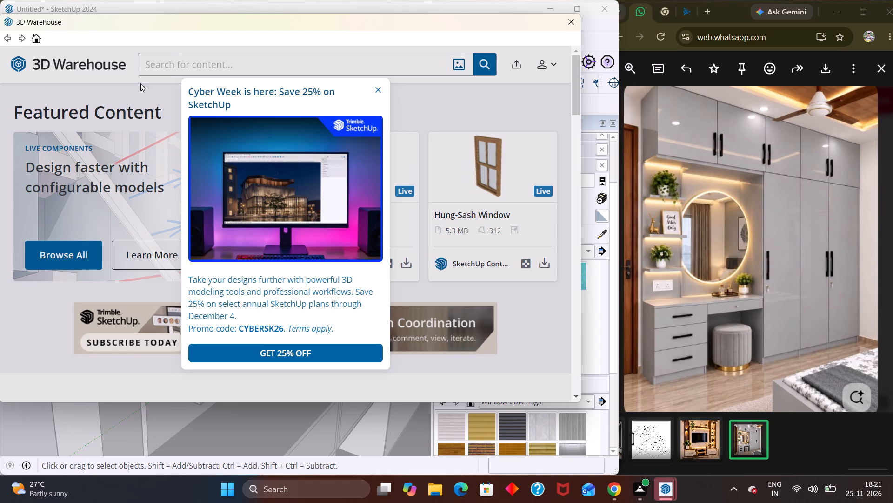
click(380, 91)
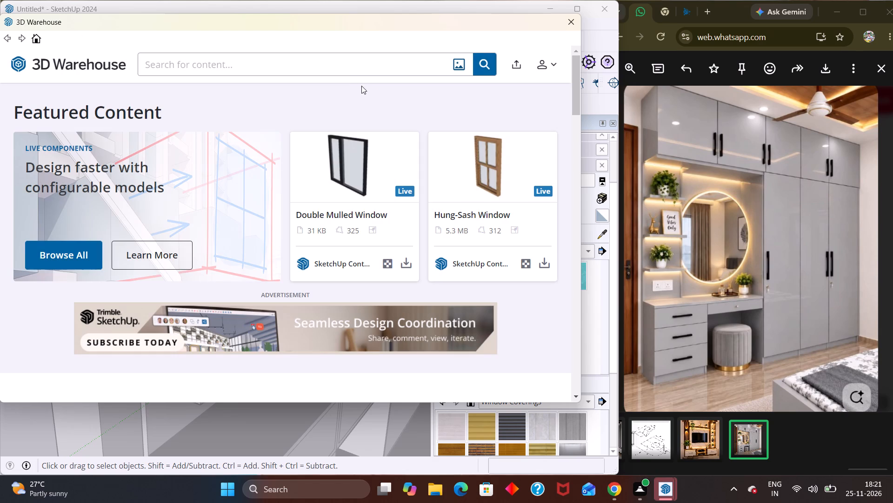
click(180, 67)
text(glass)
key(Return)
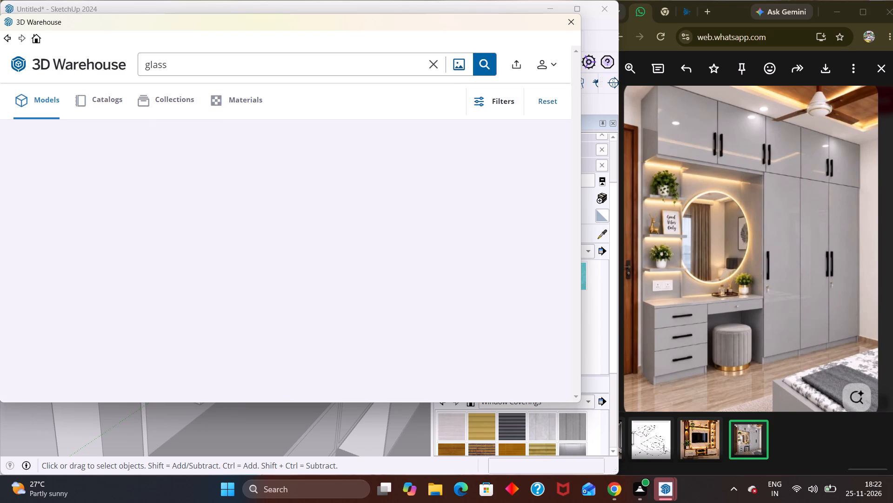
Replace the model library search term with mirror and run the search.
click(180, 67)
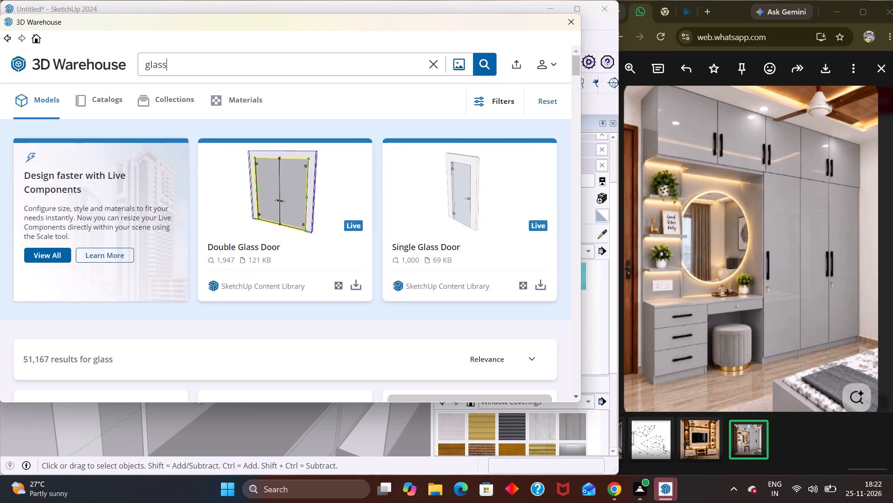
key(BackSpace)
key(BackSpace)
key(BackSpace)
key(BackSpace)
key(BackSpace)
key(BackSpace)
key(BackSpace)
key(BackSpace)
key(BackSpace)
key(BackSpace)
key(l)
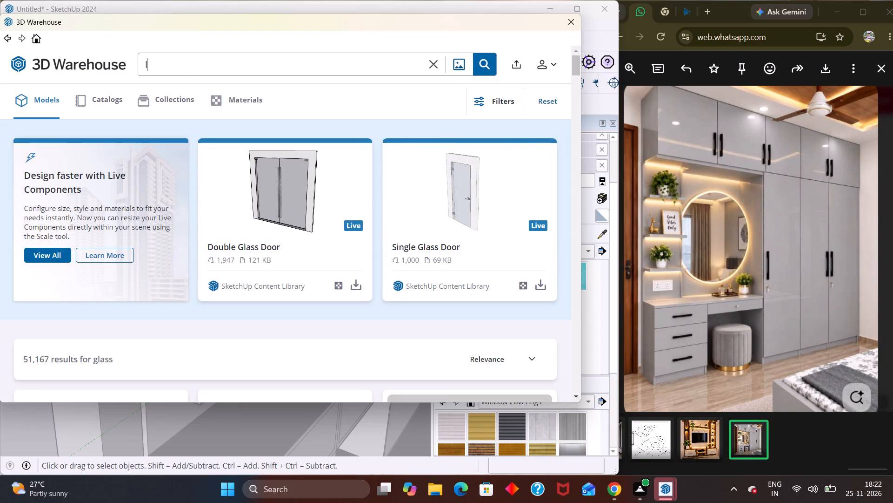
key(BackSpace)
text(mirror)
key(Return)
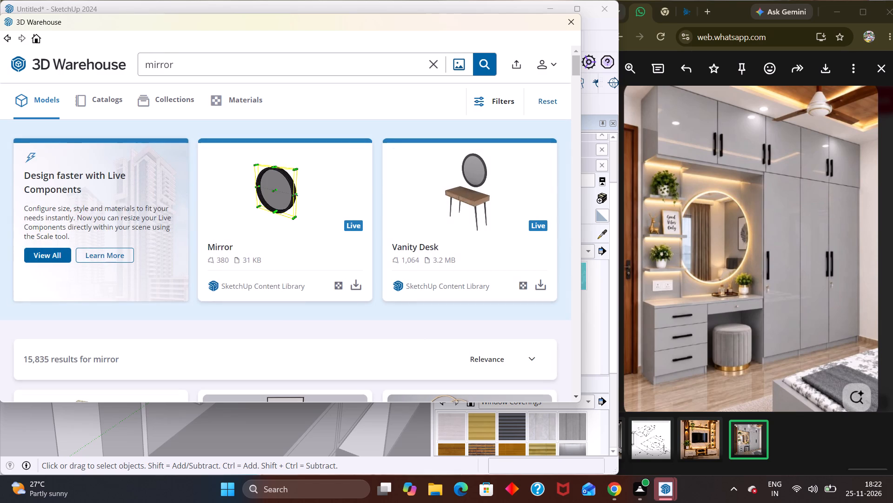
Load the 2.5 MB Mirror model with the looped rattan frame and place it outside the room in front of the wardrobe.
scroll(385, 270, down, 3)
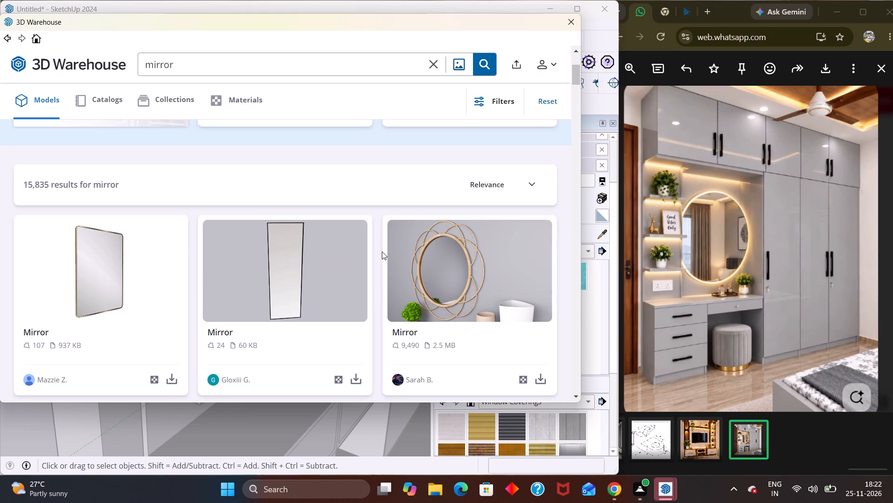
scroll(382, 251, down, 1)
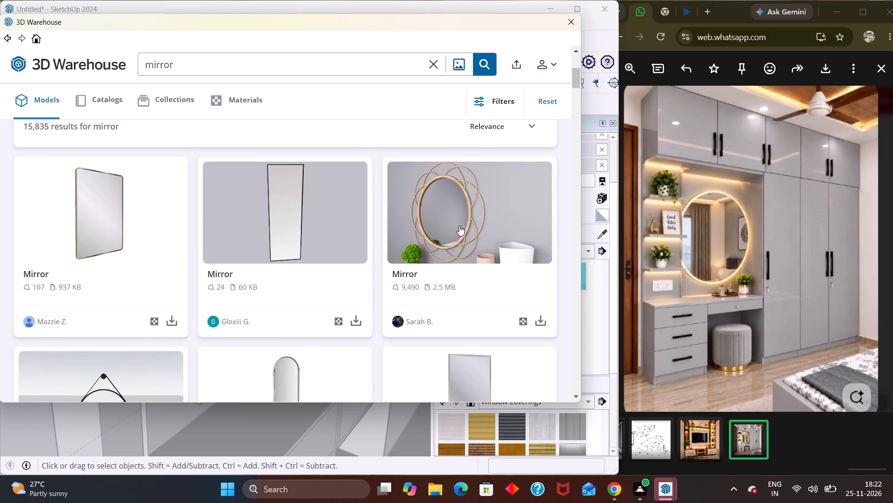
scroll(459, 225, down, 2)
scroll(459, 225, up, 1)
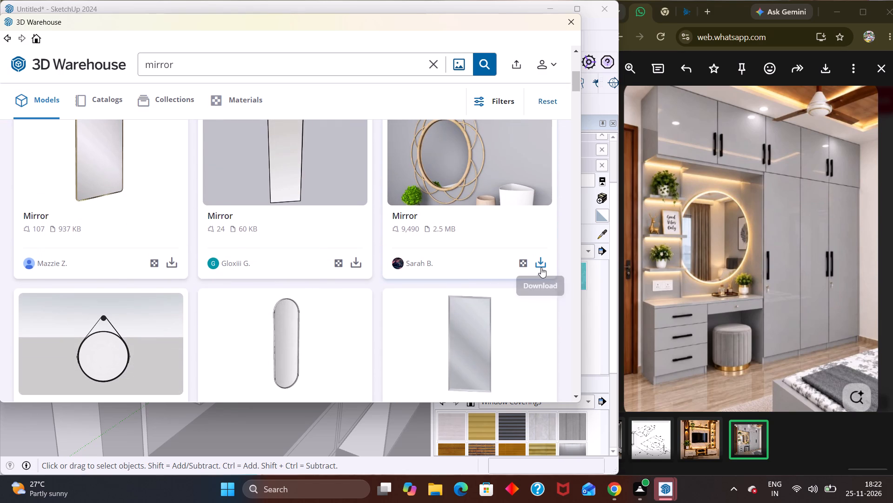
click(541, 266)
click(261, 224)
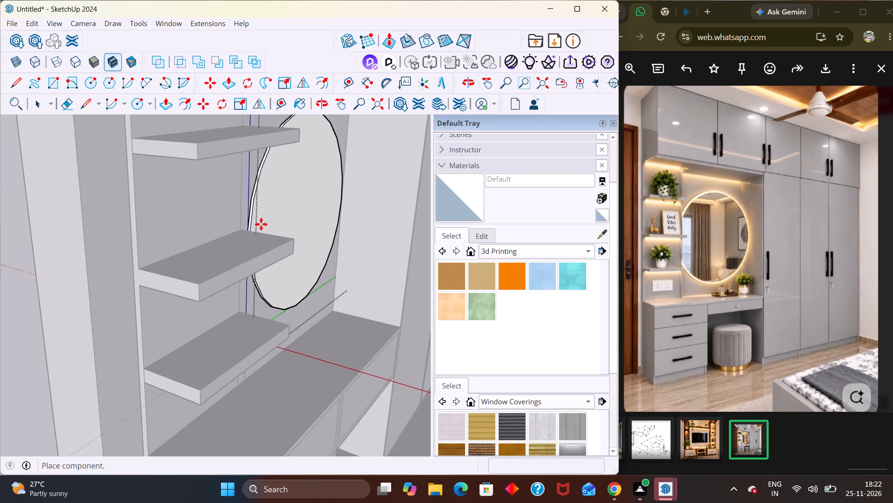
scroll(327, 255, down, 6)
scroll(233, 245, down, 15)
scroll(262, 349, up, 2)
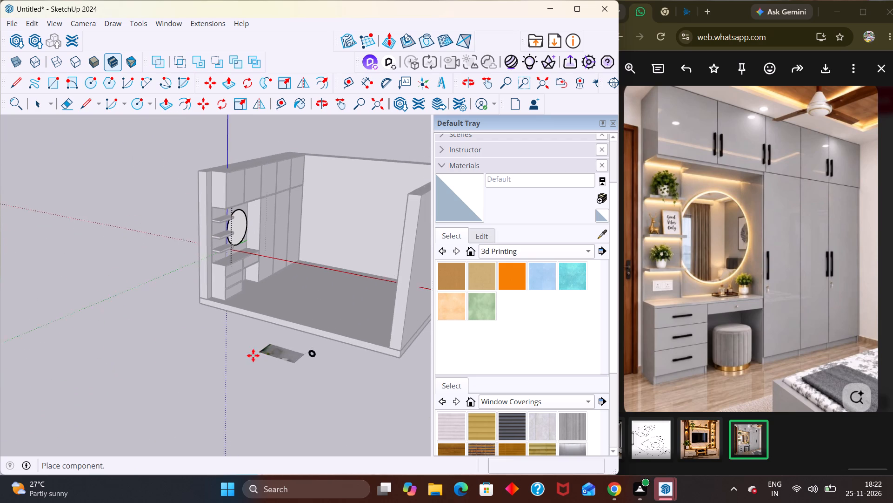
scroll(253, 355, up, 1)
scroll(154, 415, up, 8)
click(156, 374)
Examine the imported rattan mirror model up close, including the geometry inside the component.
scroll(171, 368, up, 1)
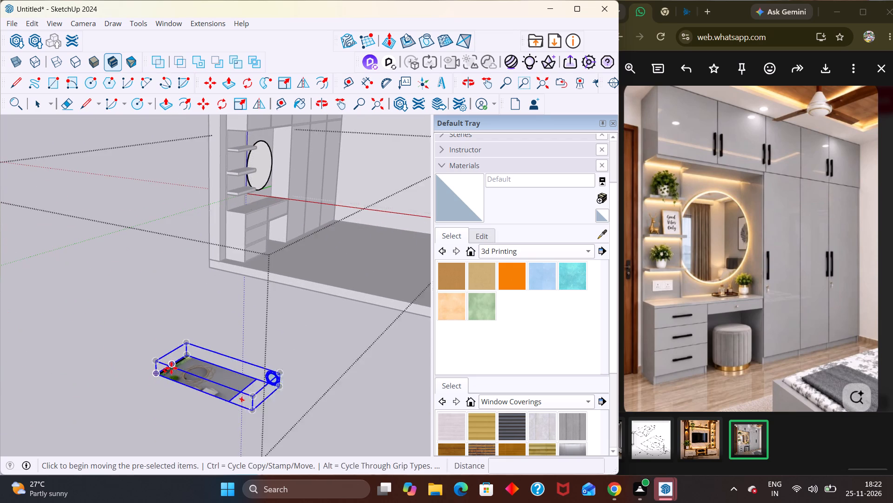
scroll(171, 368, up, 13)
middle_drag(190, 389, 96, 491)
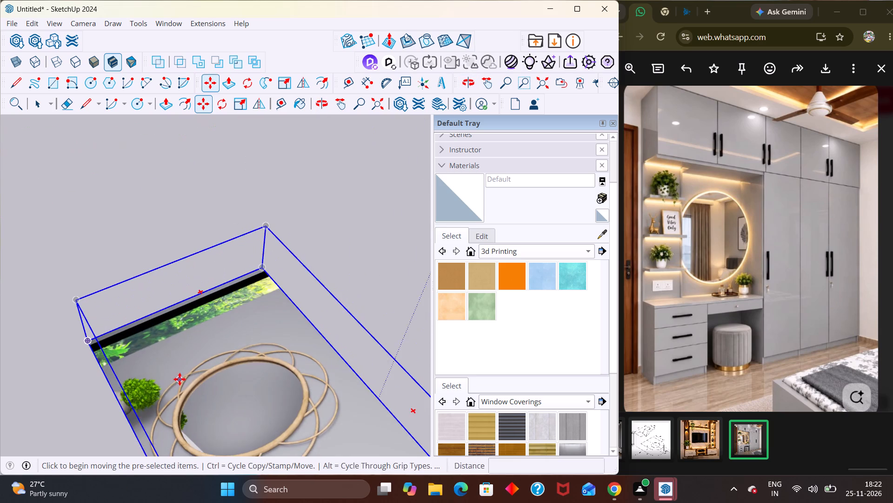
scroll(180, 379, down, 5)
scroll(180, 379, up, 1)
middle_drag(180, 379, 202, 441)
scroll(203, 436, up, 1)
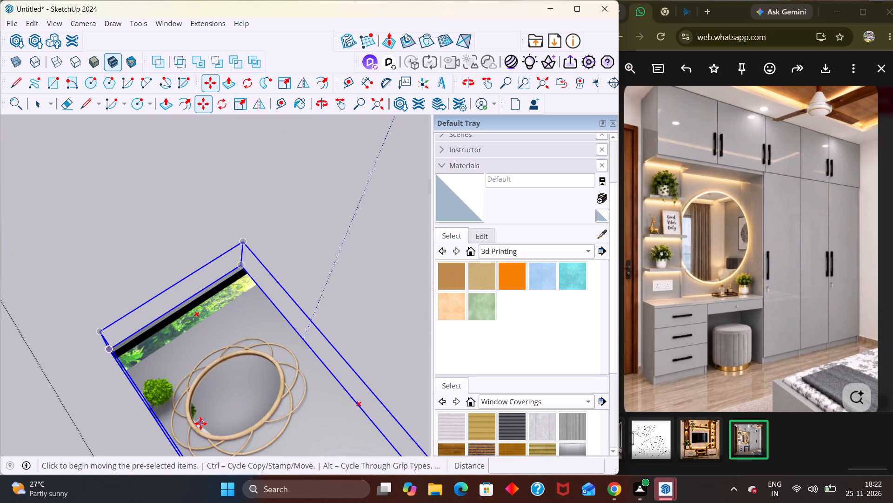
scroll(241, 354, down, 9)
key(Escape)
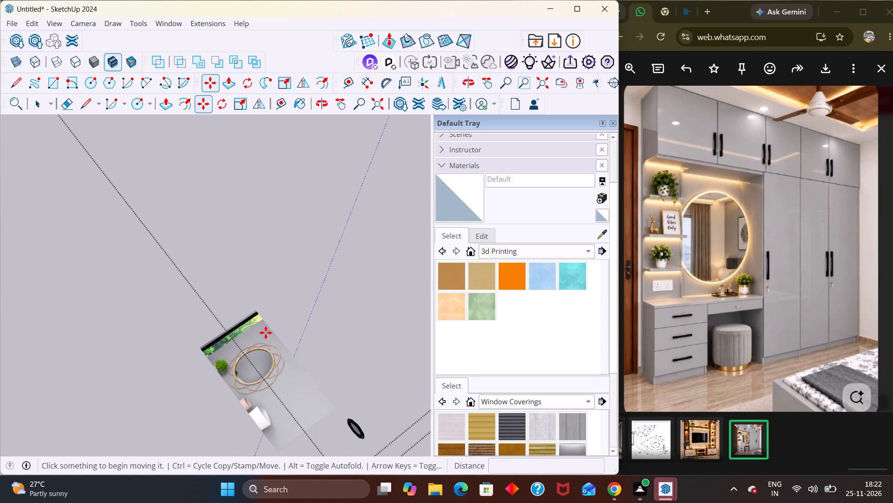
key(space)
scroll(264, 339, up, 3)
drag(253, 370, 253, 387)
double_click(229, 379)
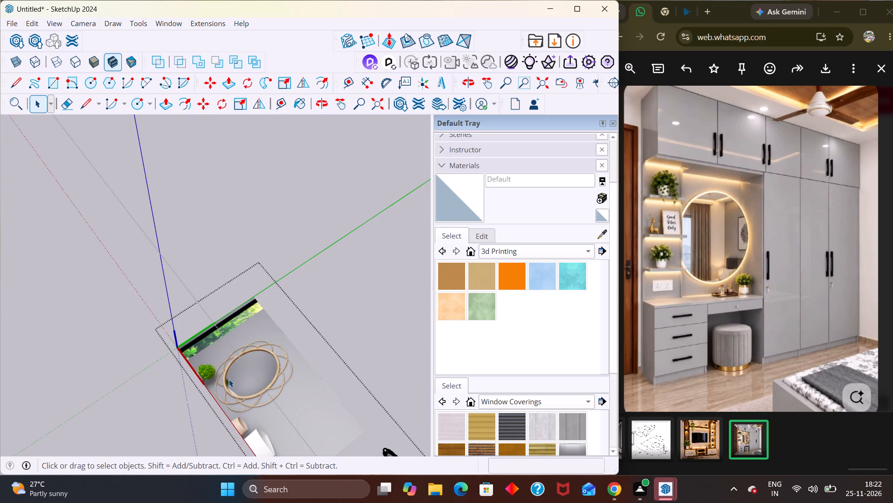
click(229, 379)
double_click(228, 379)
triple_click(227, 378)
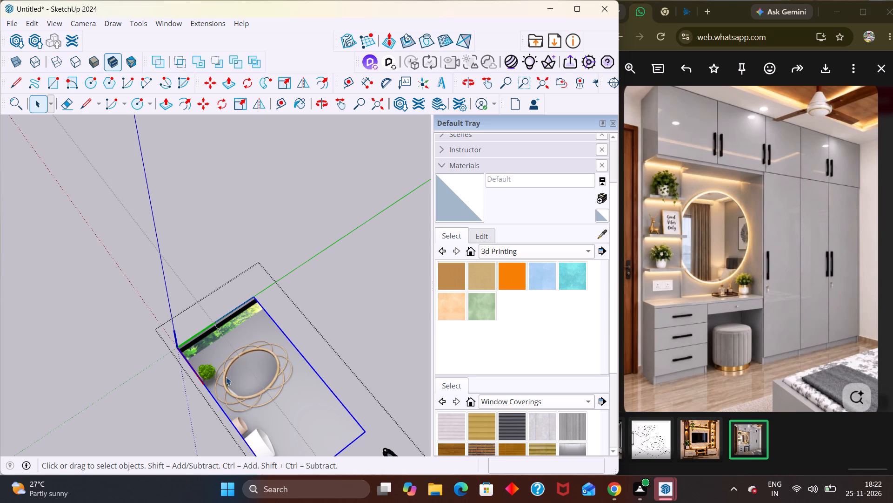
middle_drag(247, 390, 276, 448)
scroll(277, 462, up, 1)
scroll(265, 372, up, 4)
click(272, 402)
key(Escape)
scroll(241, 385, down, 6)
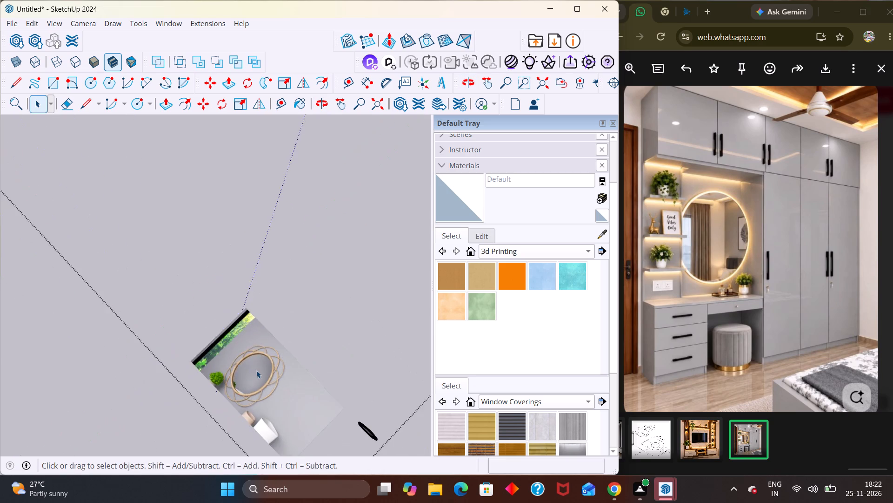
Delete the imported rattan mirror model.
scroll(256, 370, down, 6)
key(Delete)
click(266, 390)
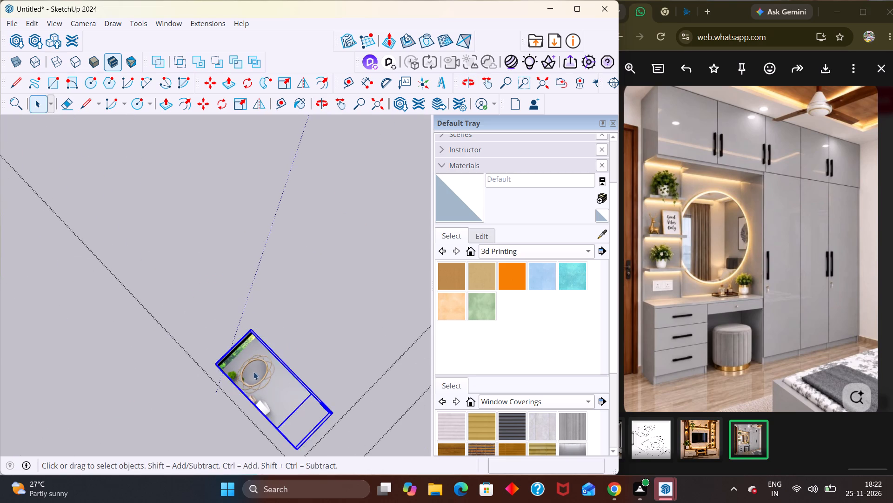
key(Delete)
Load the 31 KB Mirror model from the SketchUp Content Library in the 3D Warehouse mirror results into the model.
scroll(260, 348, down, 12)
scroll(167, 325, down, 11)
middle_drag(207, 339, 237, 250)
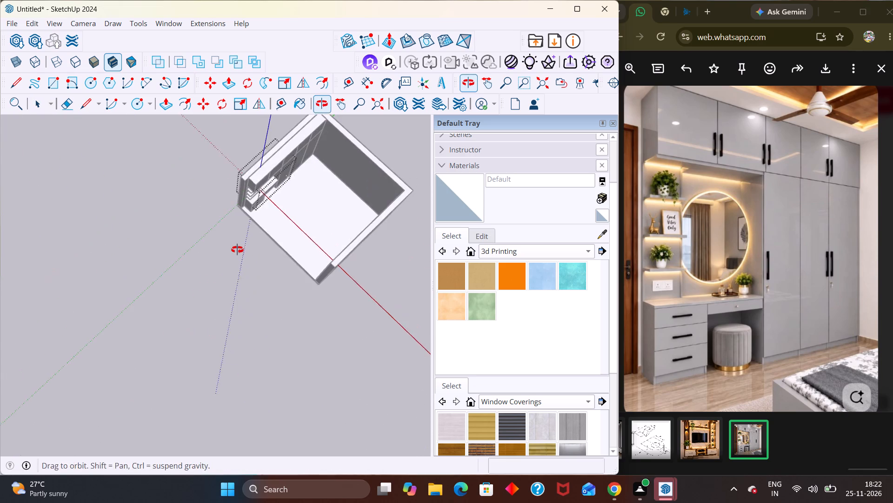
middle_drag(237, 250, 240, 163)
scroll(240, 164, up, 1)
drag(185, 377, 187, 384)
scroll(257, 266, up, 4)
drag(205, 364, 208, 360)
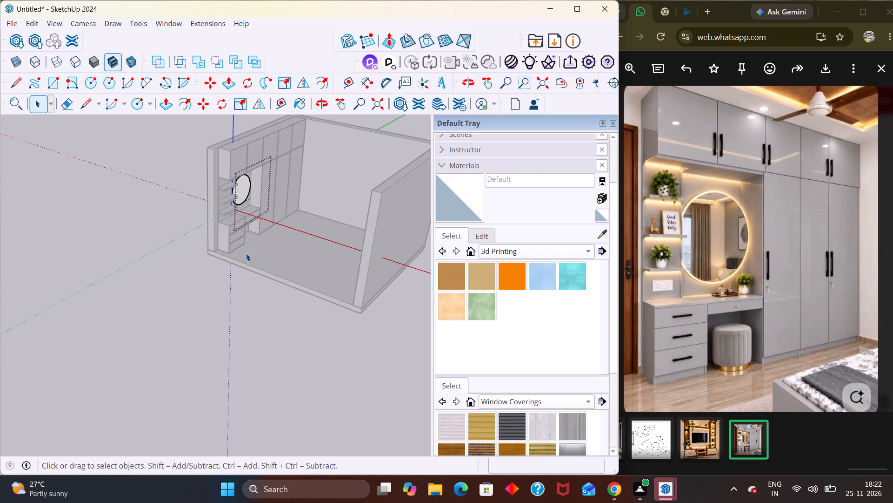
middle_drag(243, 251, 150, 156)
scroll(218, 220, up, 1)
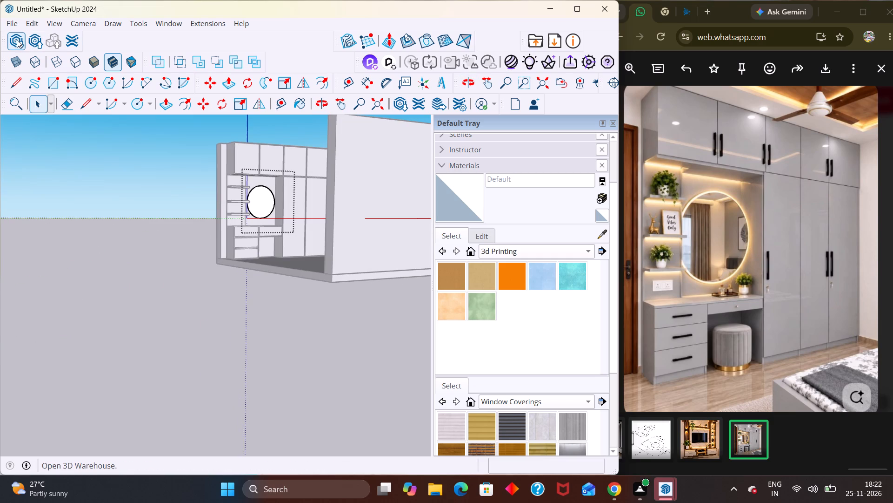
click(16, 40)
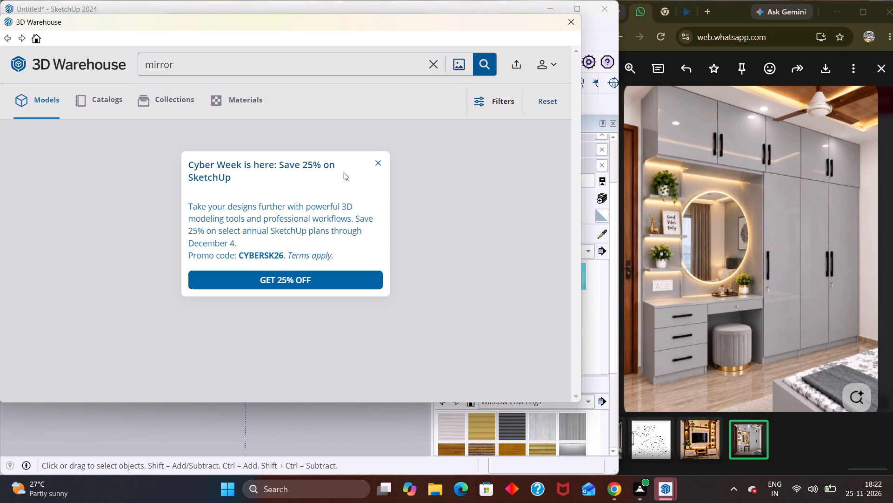
click(375, 159)
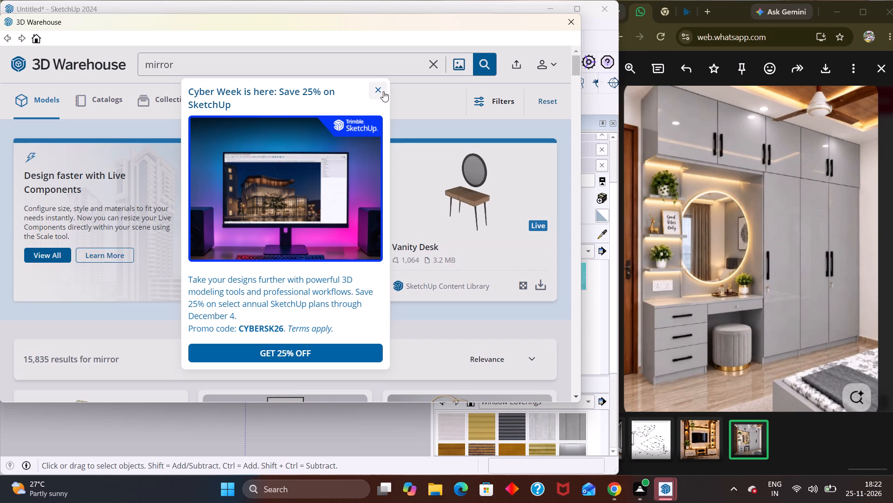
click(383, 91)
click(358, 284)
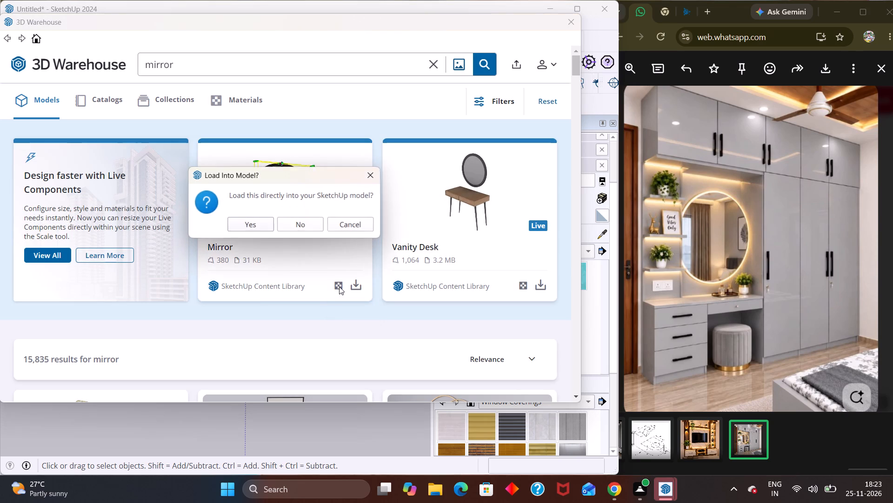
click(254, 228)
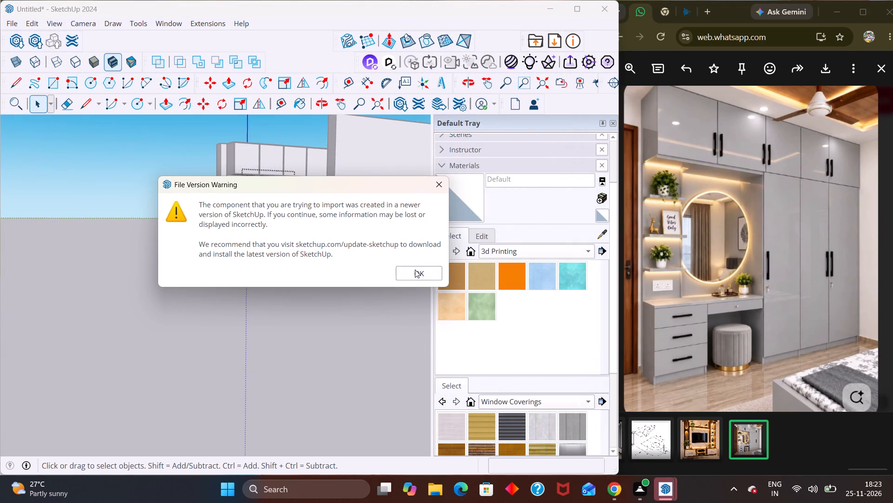
click(415, 270)
Place the round black-framed mirror outside the room, beyond the shelf end of the wardrobe.
scroll(264, 204, up, 12)
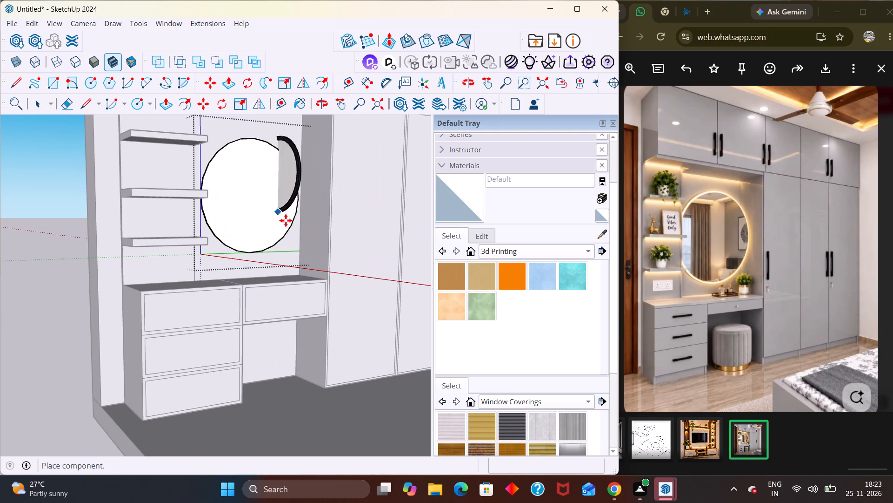
scroll(240, 250, down, 6)
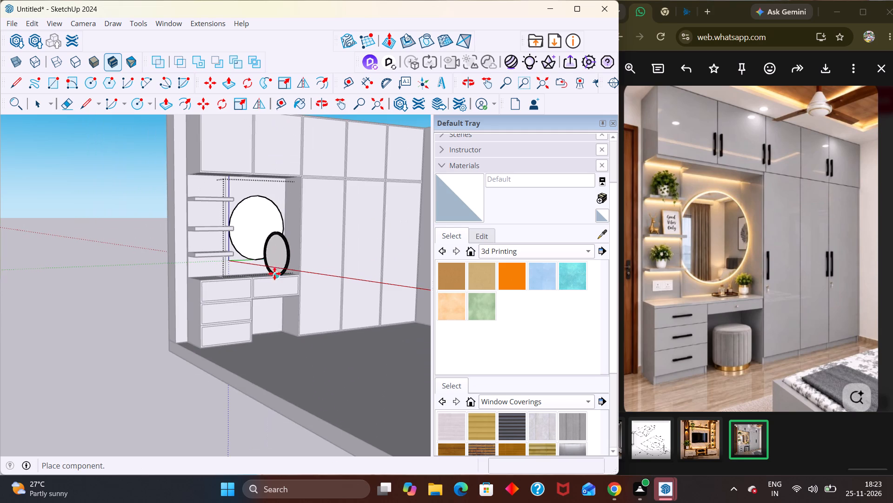
scroll(250, 238, up, 7)
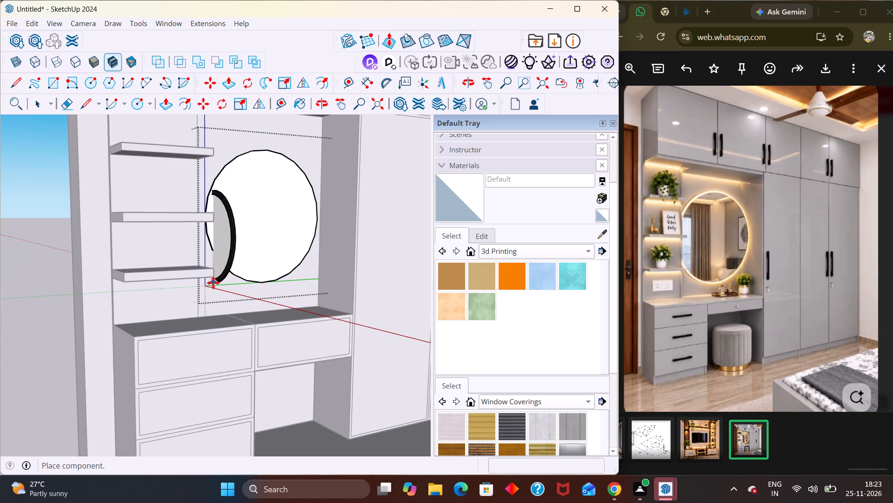
scroll(85, 304, down, 3)
middle_drag(129, 328, 263, 330)
middle_click(263, 328)
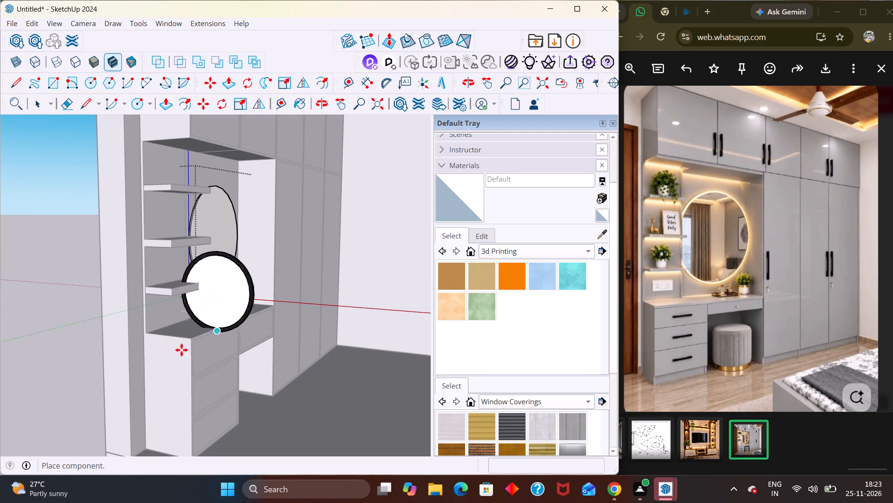
middle_drag(107, 361, 187, 342)
scroll(186, 330, down, 5)
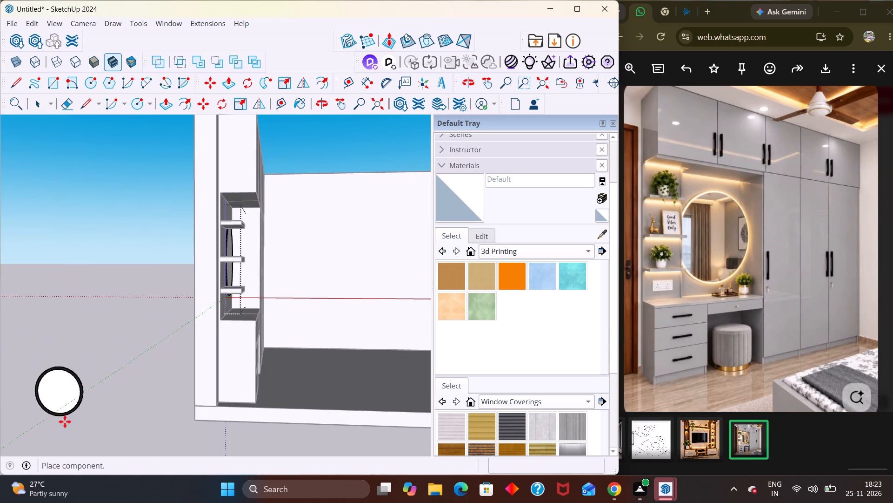
middle_drag(85, 408, 94, 354)
click(84, 415)
Rotate the round black-framed mirror 90 degrees about the vertical axis through its base point.
middle_drag(91, 423, 79, 440)
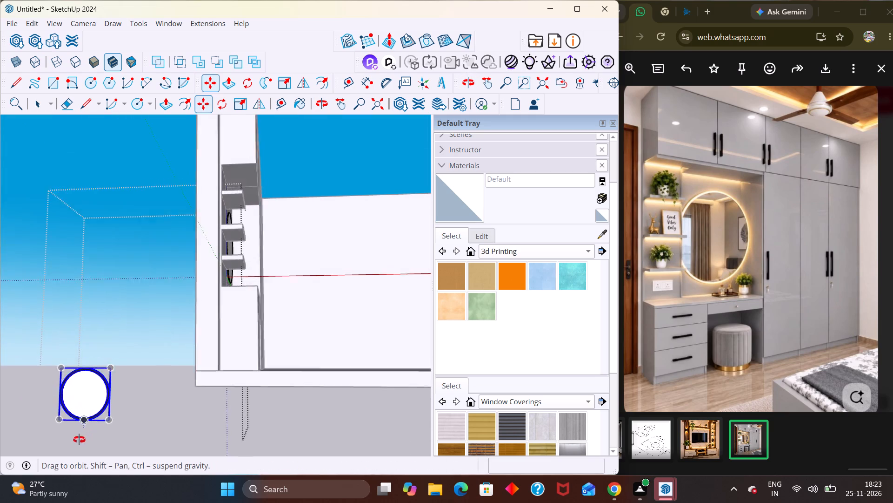
middle_drag(79, 440, 4, 437)
middle_drag(37, 467, 21, 487)
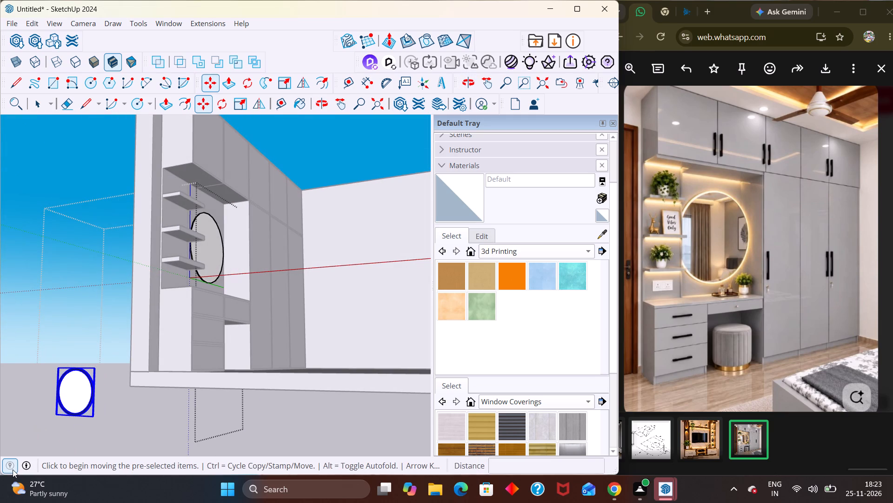
key(q)
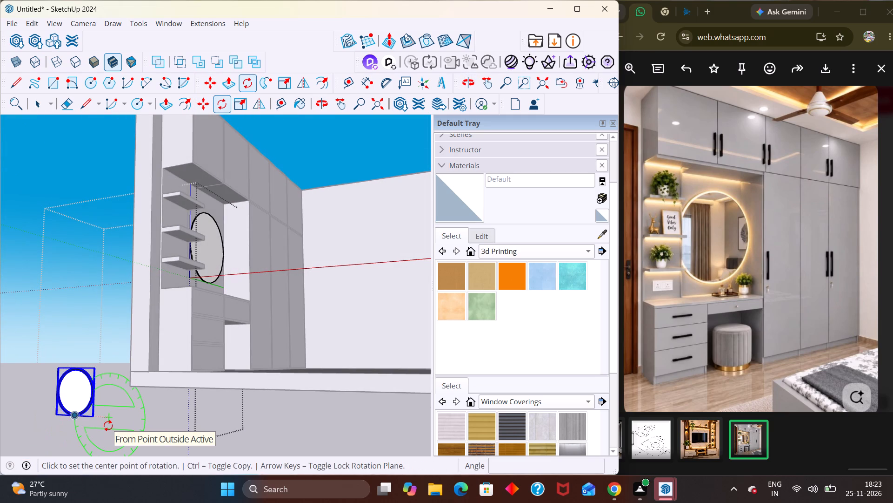
key(Up)
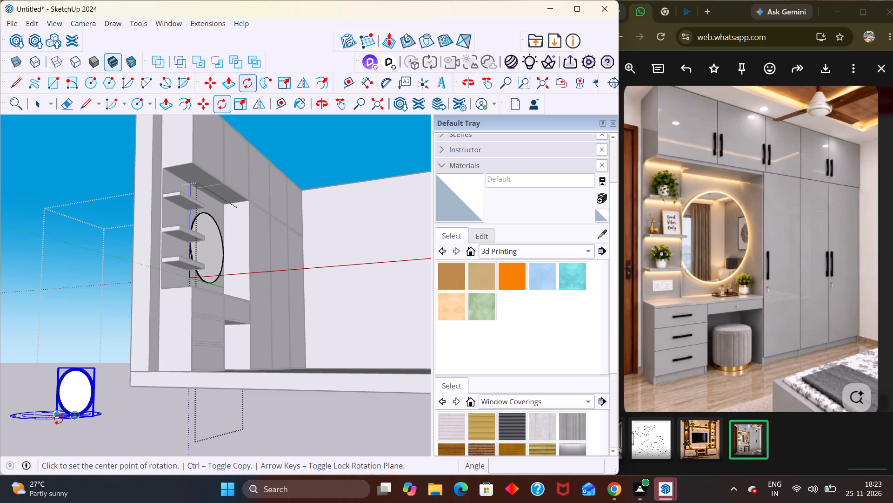
click(73, 421)
scroll(116, 412, up, 1)
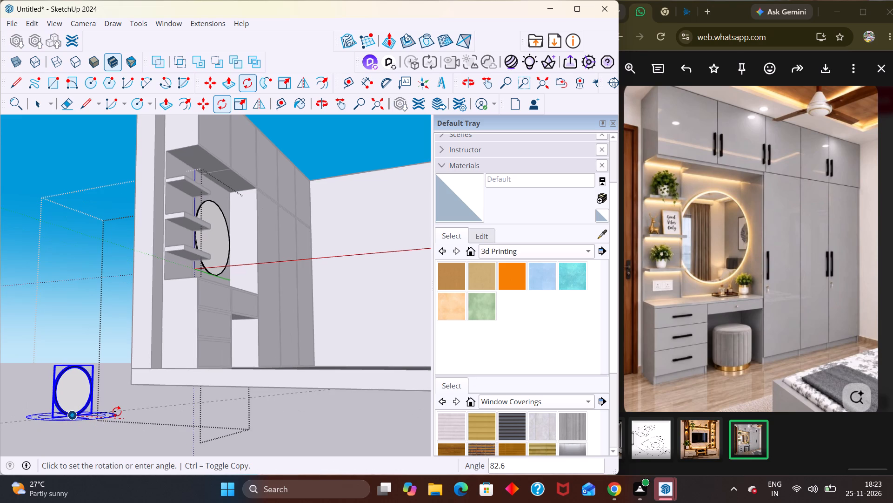
middle_drag(87, 421, 32, 492)
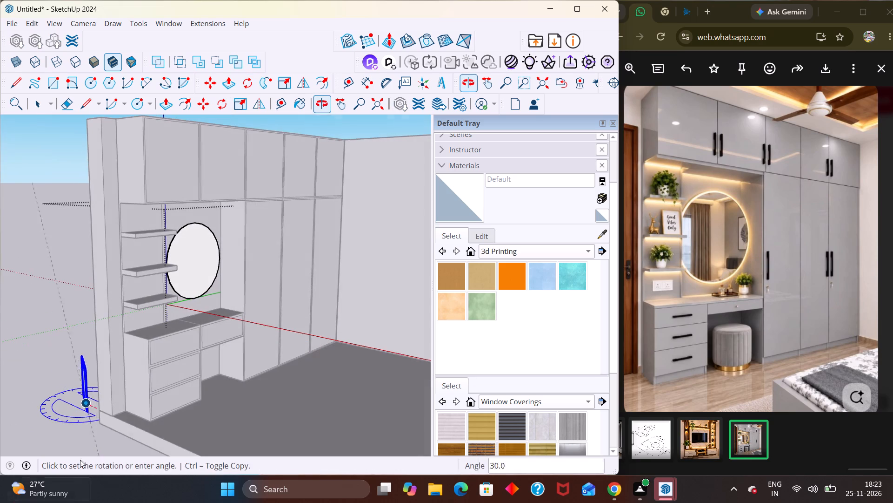
middle_drag(94, 421, 204, 456)
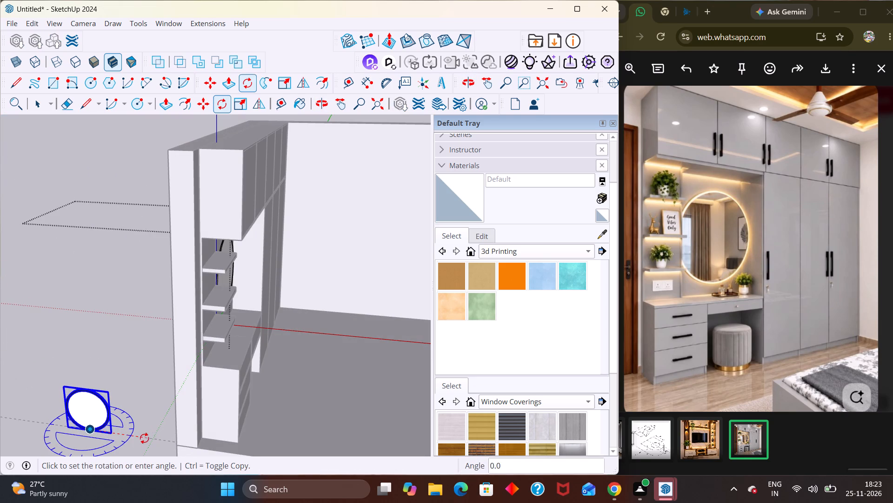
click(117, 389)
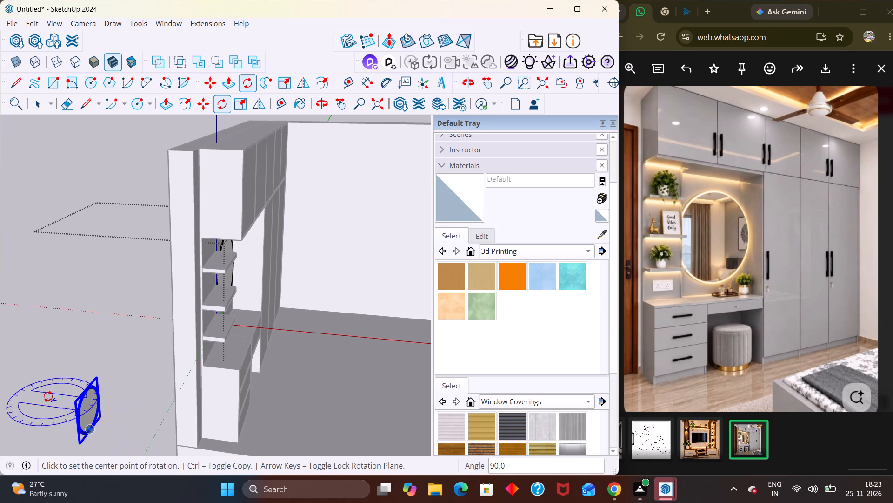
key(space)
Move the black-framed mirror by its lower corner onto the face of the round disc above the dressing counter.
key(m)
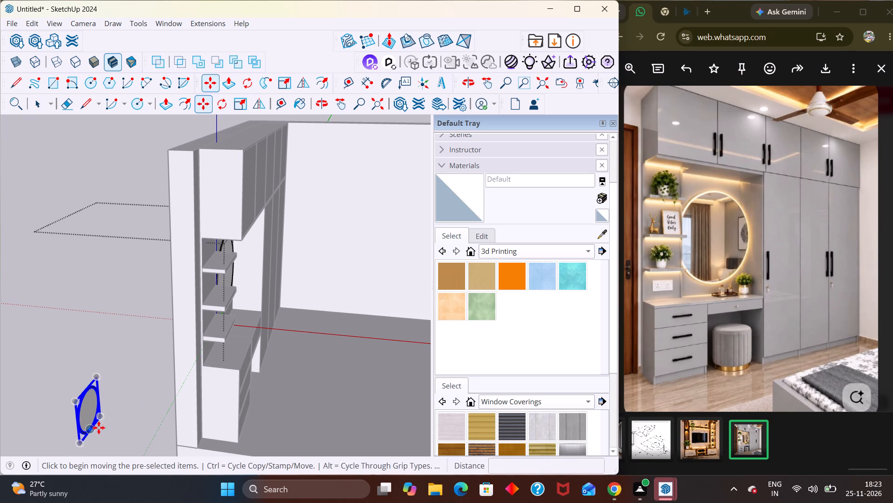
click(79, 446)
middle_drag(146, 427, 0, 480)
scroll(146, 342, up, 1)
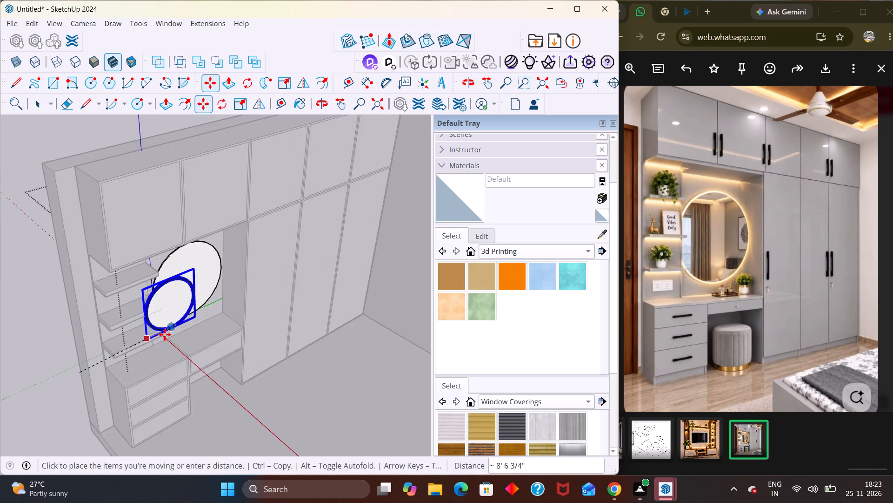
scroll(165, 334, up, 4)
middle_drag(165, 306, 76, 289)
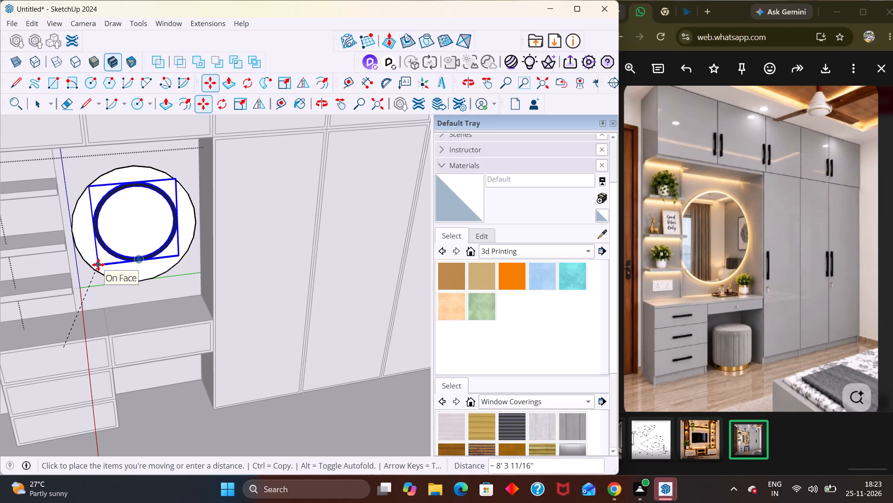
click(98, 265)
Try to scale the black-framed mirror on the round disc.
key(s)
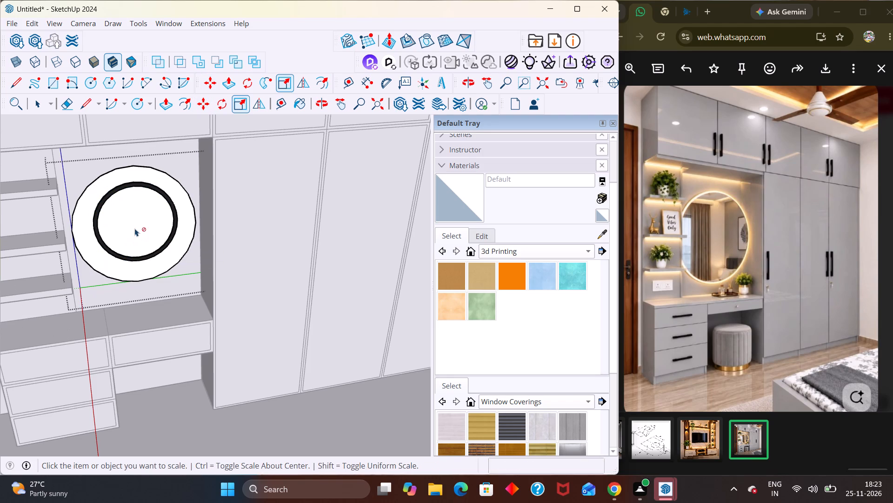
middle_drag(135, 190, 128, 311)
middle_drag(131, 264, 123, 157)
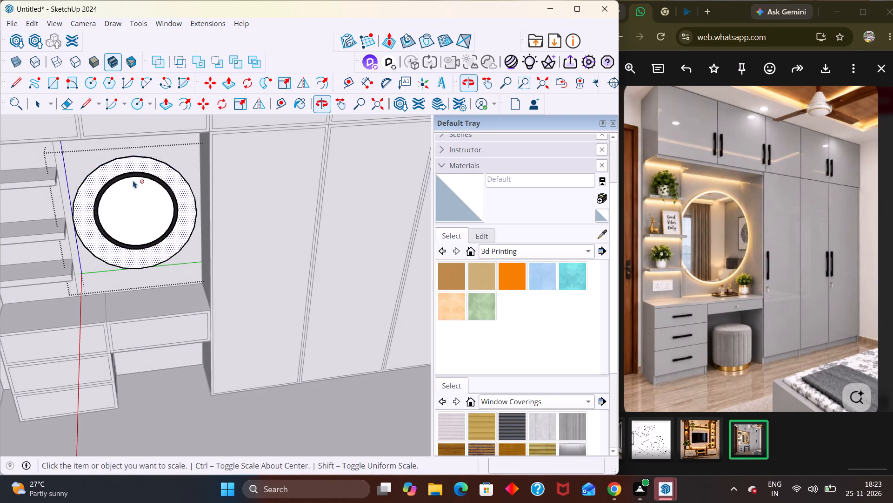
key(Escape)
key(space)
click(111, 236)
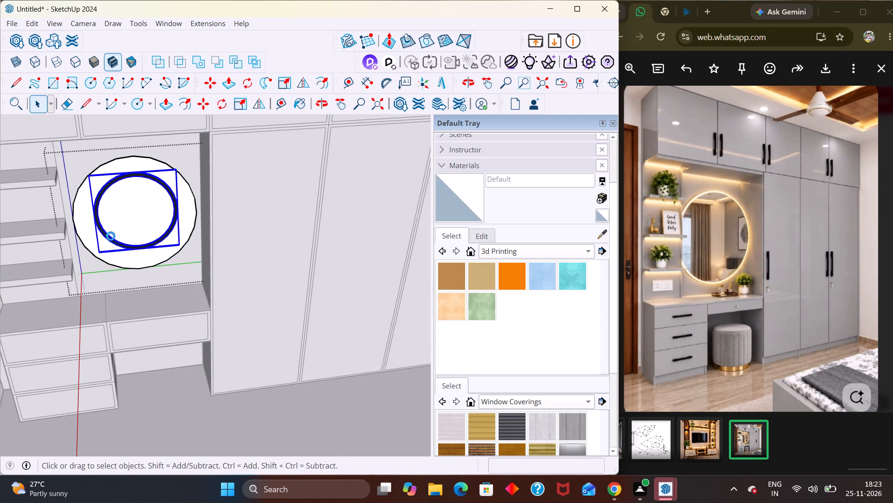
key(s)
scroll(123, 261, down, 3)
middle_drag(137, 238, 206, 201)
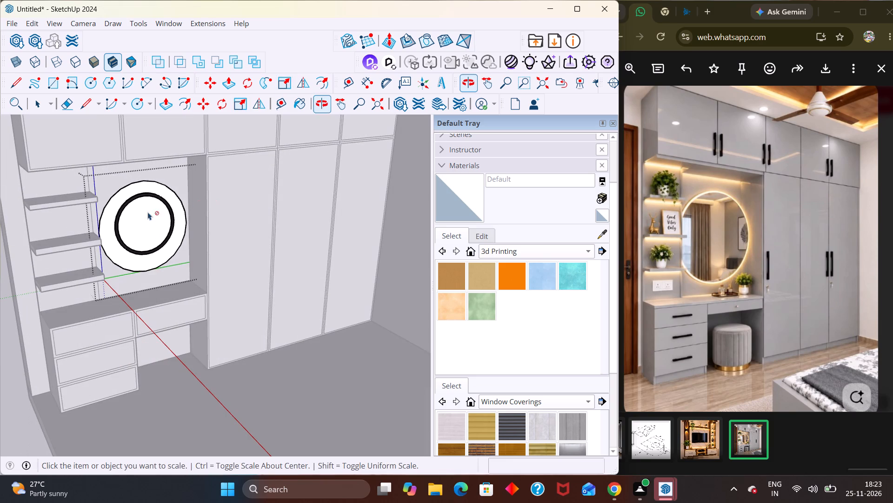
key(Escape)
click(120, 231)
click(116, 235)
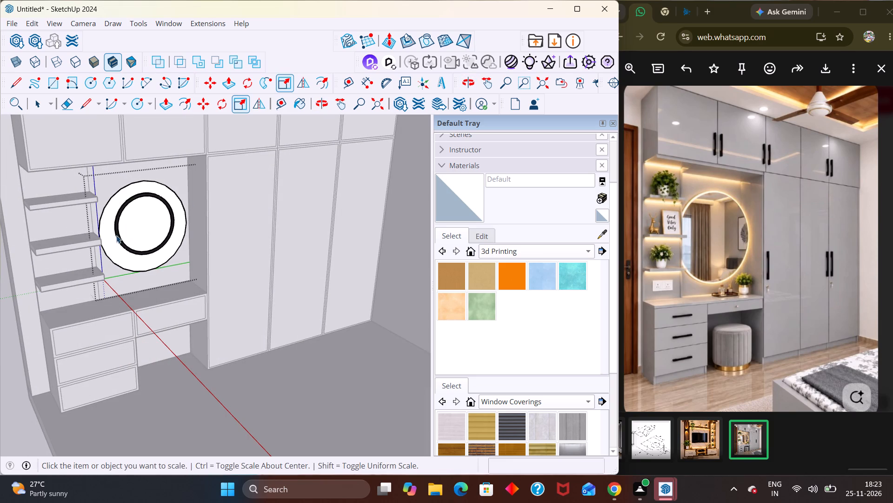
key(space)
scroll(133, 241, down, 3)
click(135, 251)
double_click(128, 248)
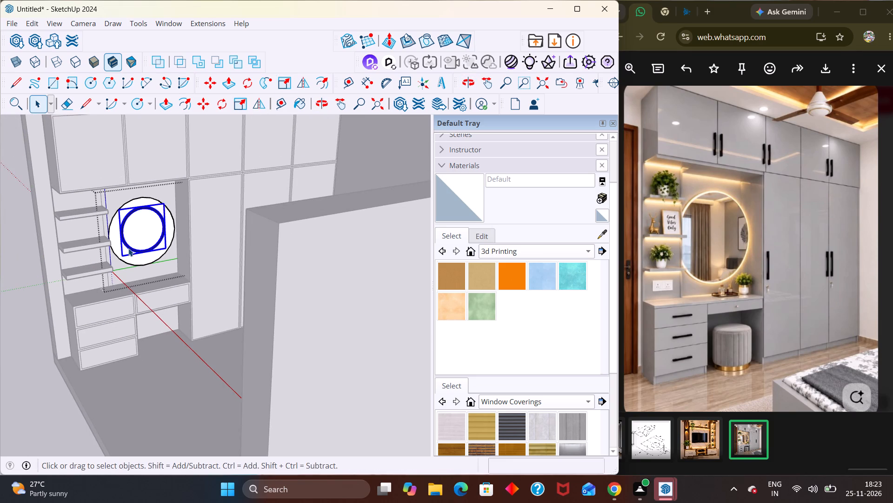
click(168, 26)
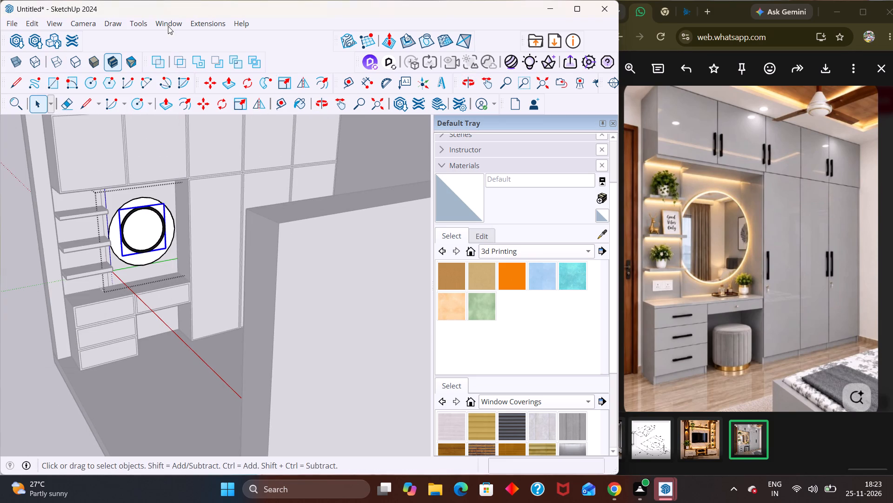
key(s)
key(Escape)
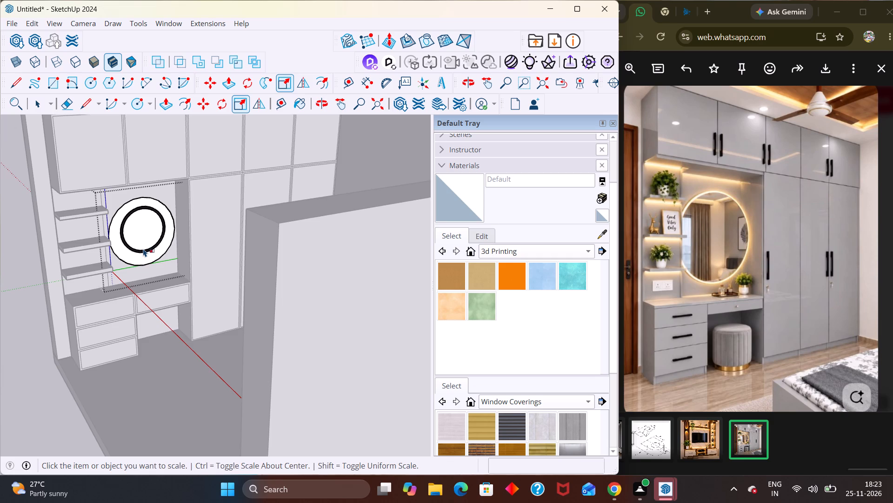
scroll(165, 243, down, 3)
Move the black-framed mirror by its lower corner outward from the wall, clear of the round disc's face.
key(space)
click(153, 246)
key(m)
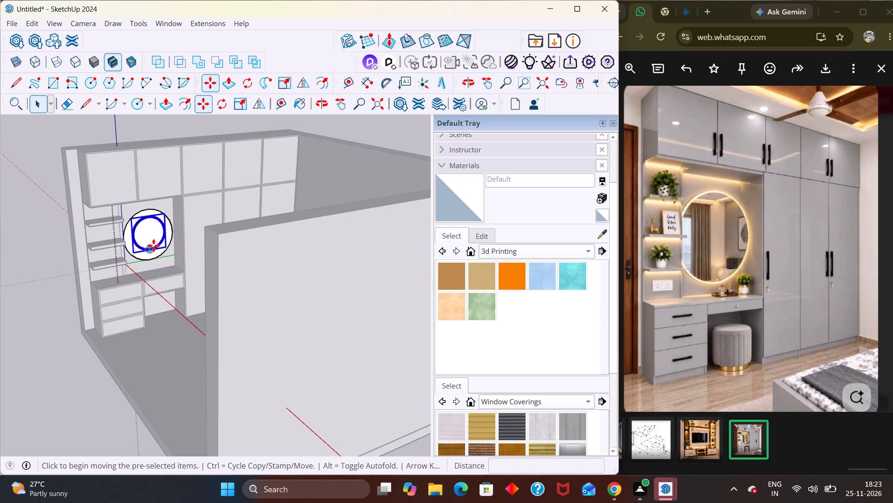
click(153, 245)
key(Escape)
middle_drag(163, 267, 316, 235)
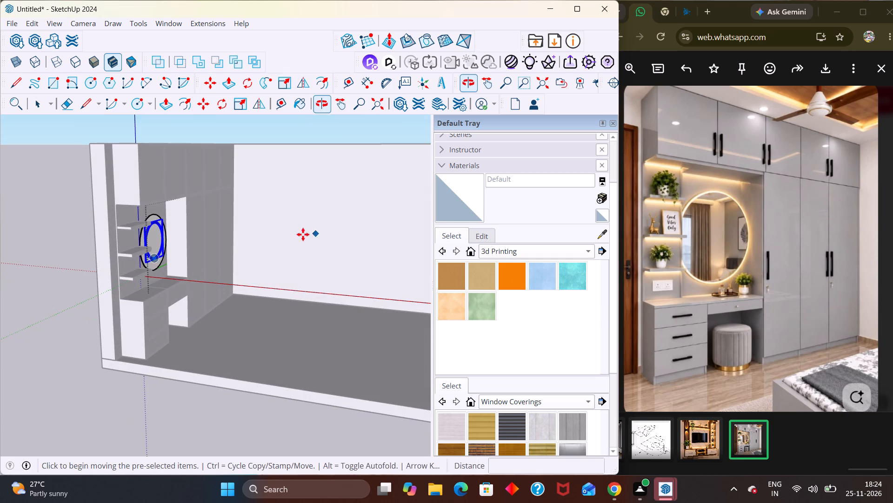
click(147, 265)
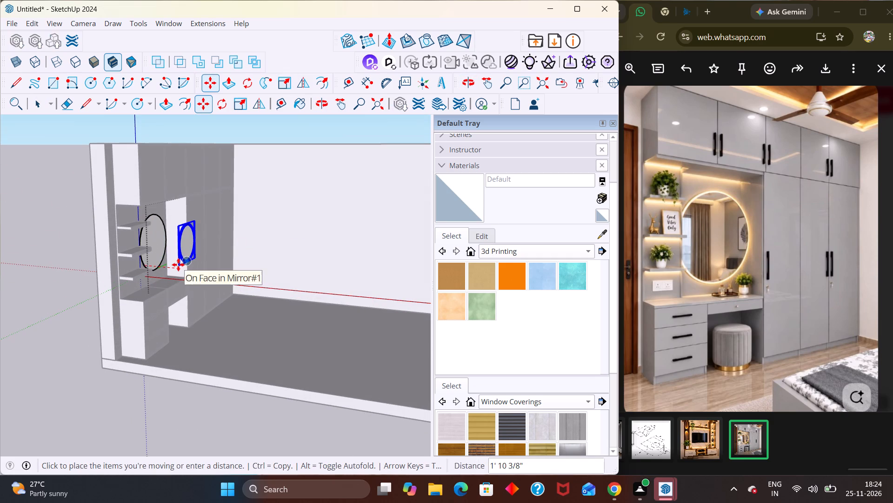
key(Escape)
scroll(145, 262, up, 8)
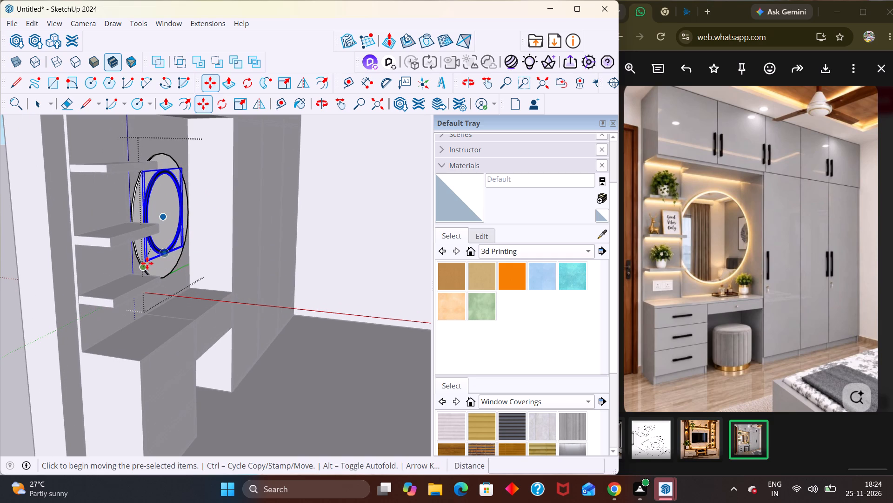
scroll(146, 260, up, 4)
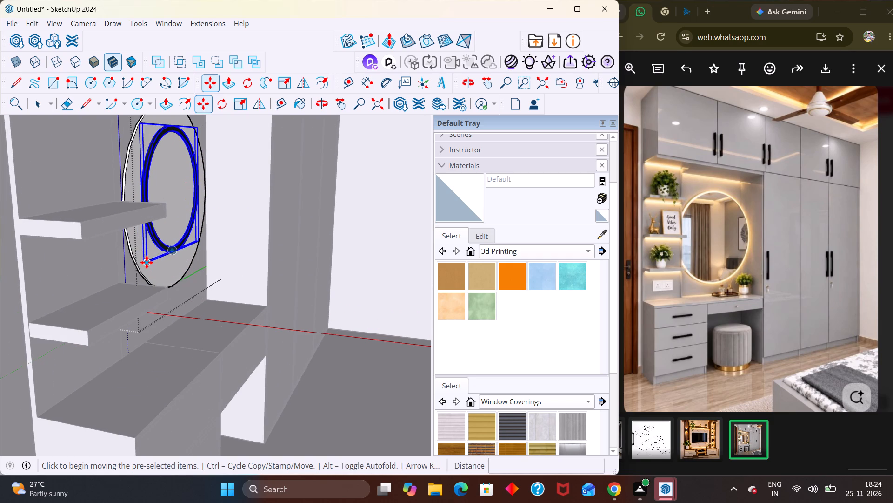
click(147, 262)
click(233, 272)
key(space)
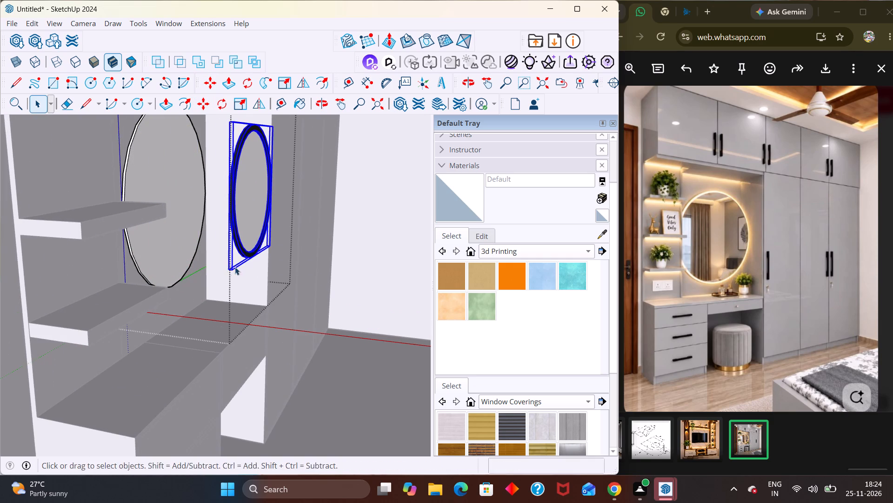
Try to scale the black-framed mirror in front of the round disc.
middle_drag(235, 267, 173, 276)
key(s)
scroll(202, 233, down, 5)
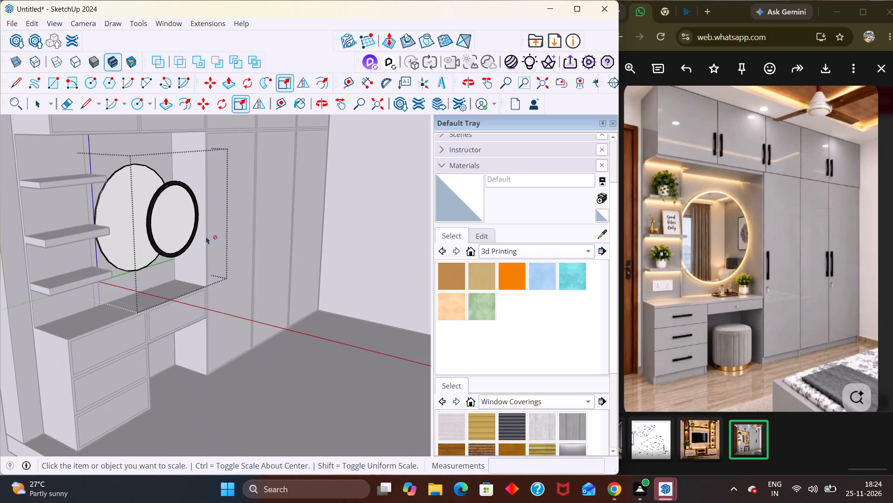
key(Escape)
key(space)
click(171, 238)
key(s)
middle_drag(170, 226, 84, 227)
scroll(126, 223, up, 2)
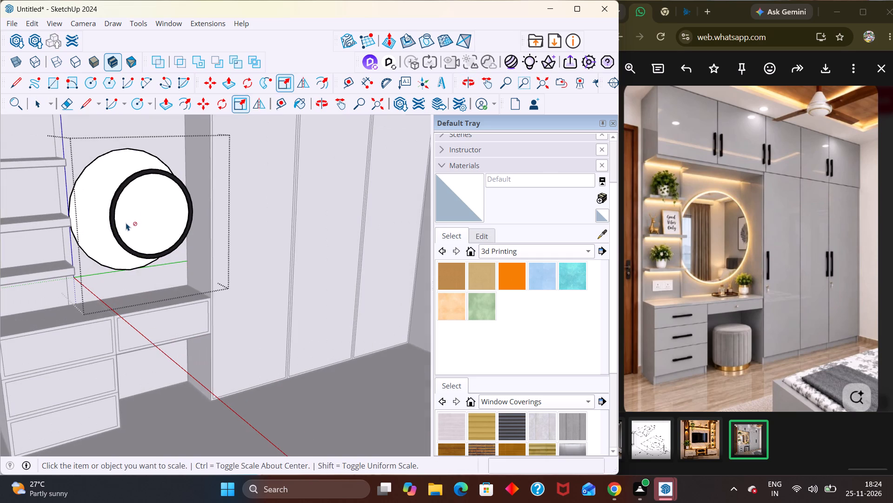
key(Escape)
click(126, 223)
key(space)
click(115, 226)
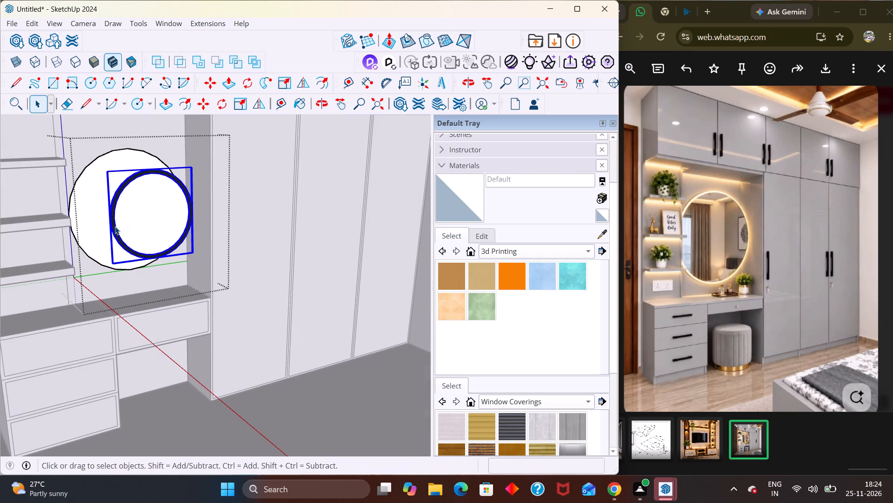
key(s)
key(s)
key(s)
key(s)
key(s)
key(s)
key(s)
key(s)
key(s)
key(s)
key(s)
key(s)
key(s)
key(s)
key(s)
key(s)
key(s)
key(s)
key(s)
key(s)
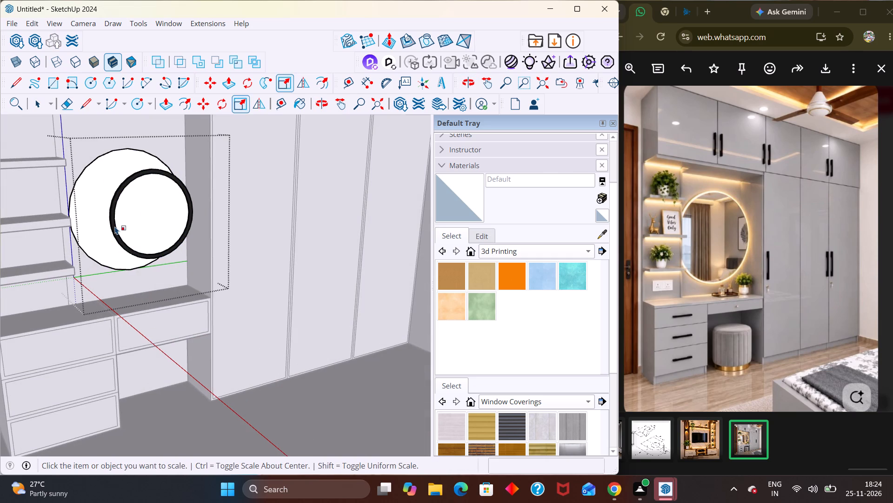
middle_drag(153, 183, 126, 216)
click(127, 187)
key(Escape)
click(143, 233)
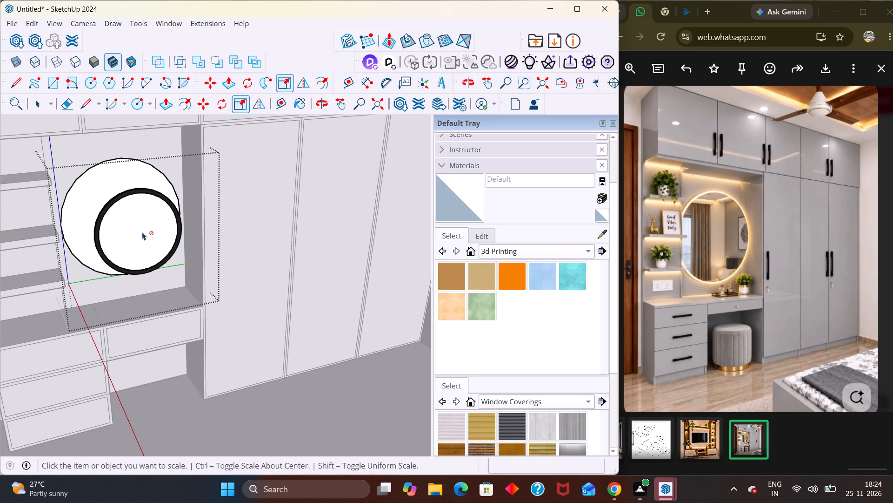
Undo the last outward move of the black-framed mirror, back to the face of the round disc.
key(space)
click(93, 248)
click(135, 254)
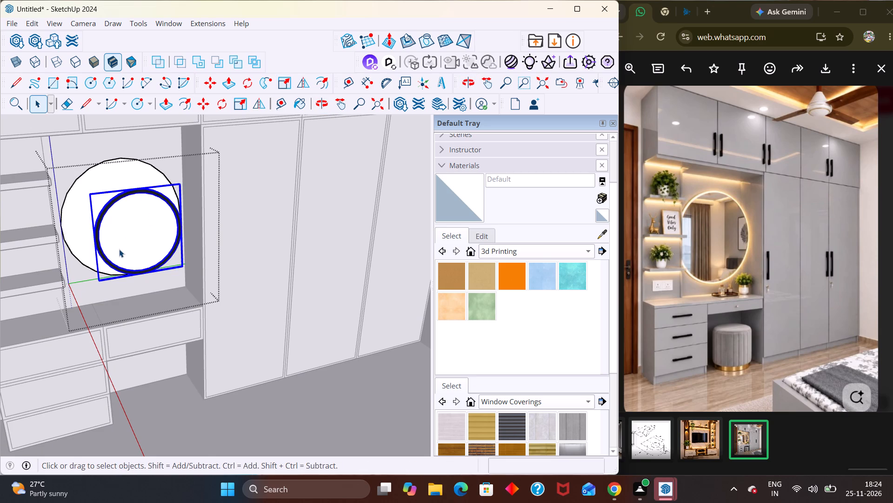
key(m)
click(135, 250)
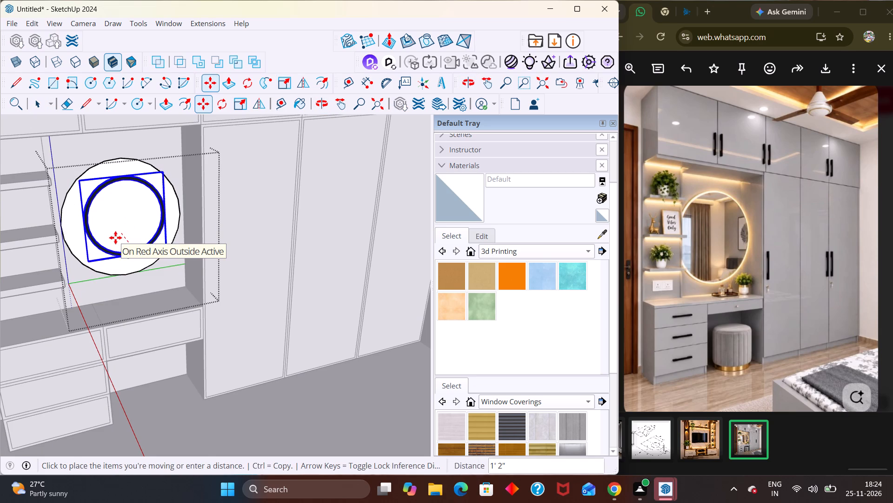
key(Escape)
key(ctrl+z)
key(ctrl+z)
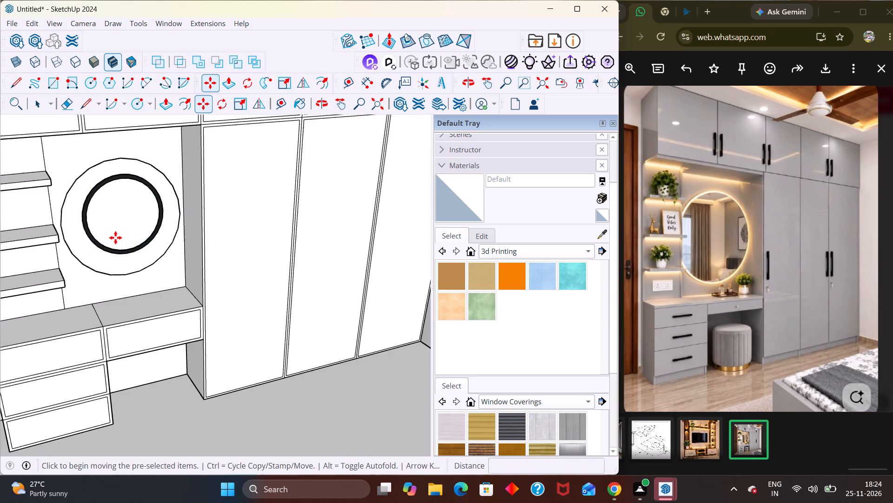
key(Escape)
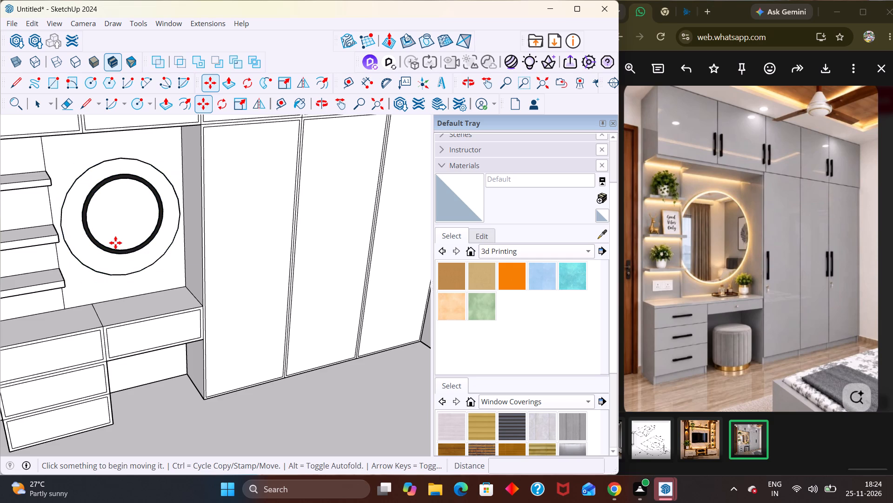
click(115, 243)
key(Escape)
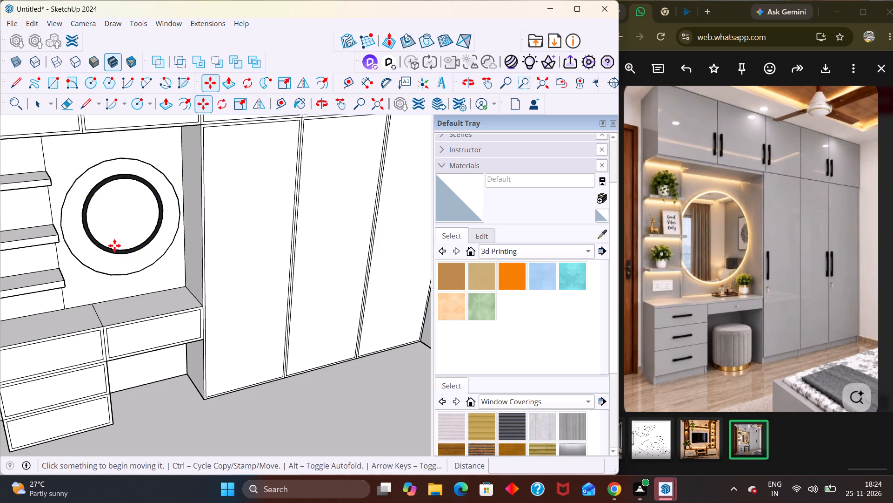
Delete the black-framed mirror from the round disc above the dressing counter.
key(space)
click(125, 263)
double_click(125, 263)
click(125, 255)
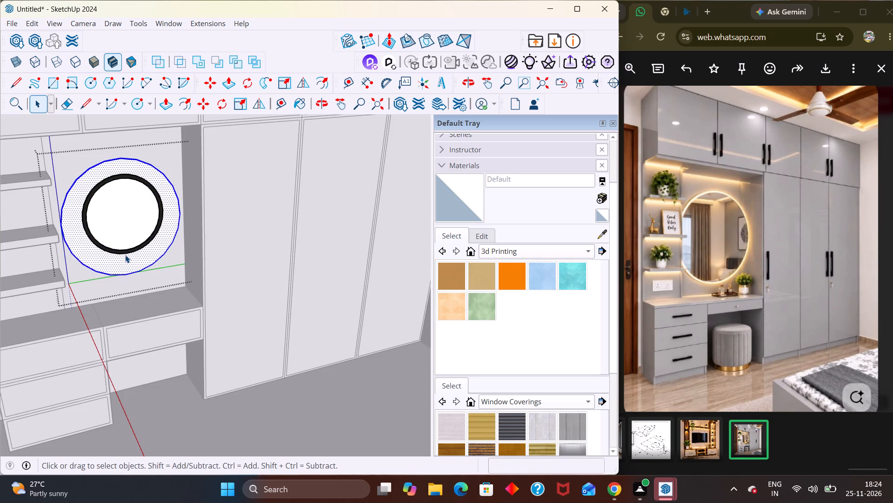
key(Delete)
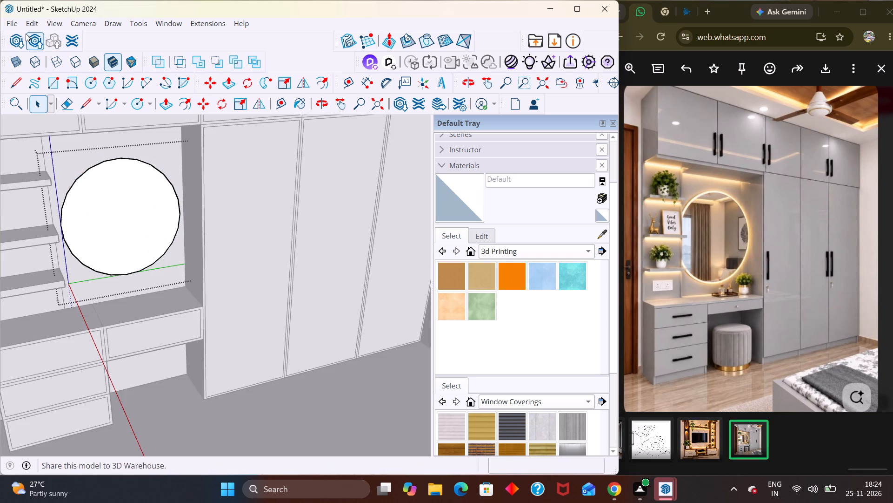
Browse the mirror models in 3D Warehouse for another round framed mirror.
click(9, 49)
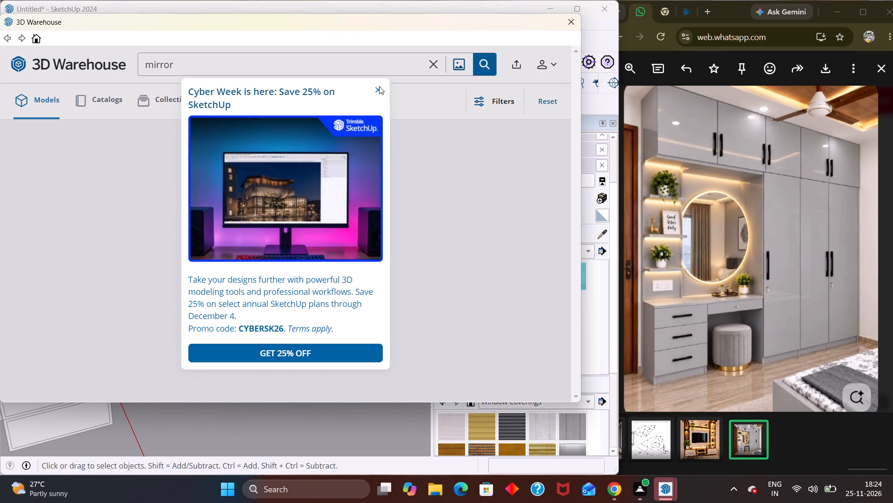
click(378, 89)
scroll(339, 220, down, 4)
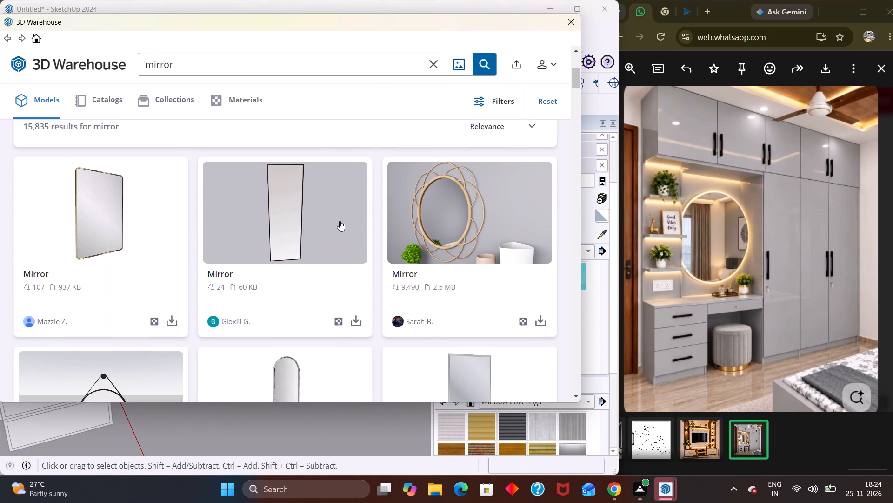
scroll(340, 221, down, 9)
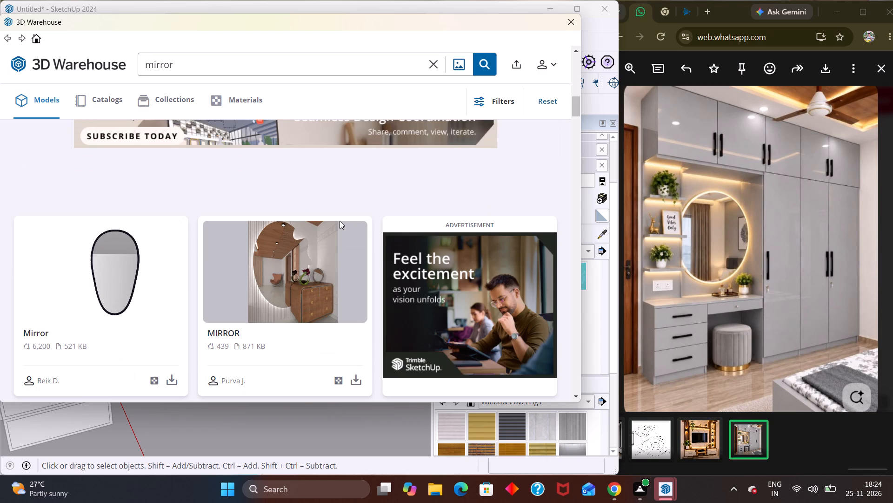
scroll(340, 221, down, 11)
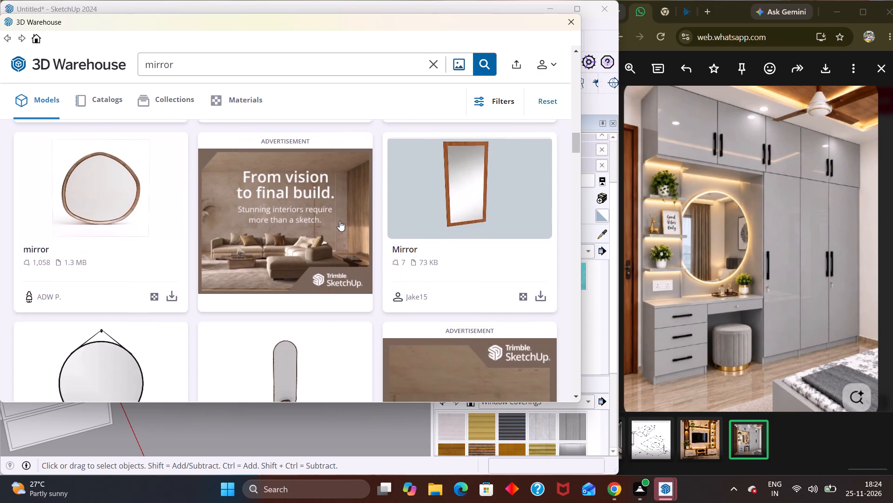
scroll(340, 221, down, 9)
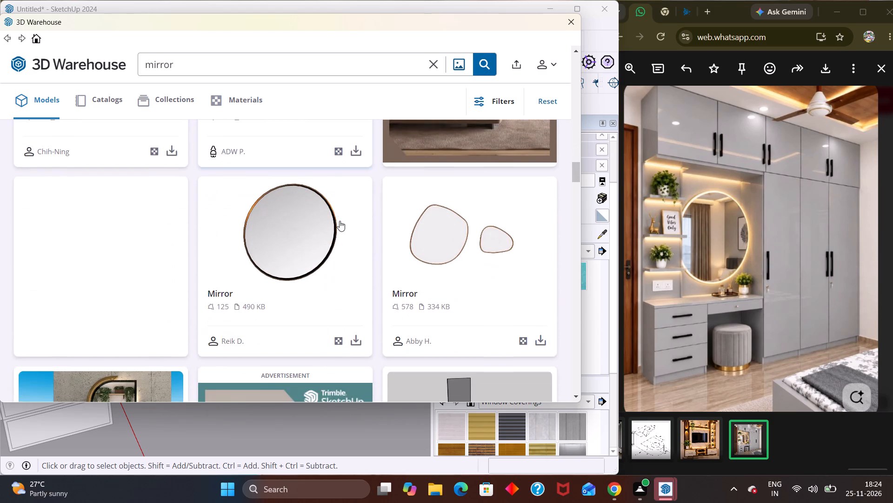
scroll(340, 221, down, 1)
scroll(329, 280, down, 6)
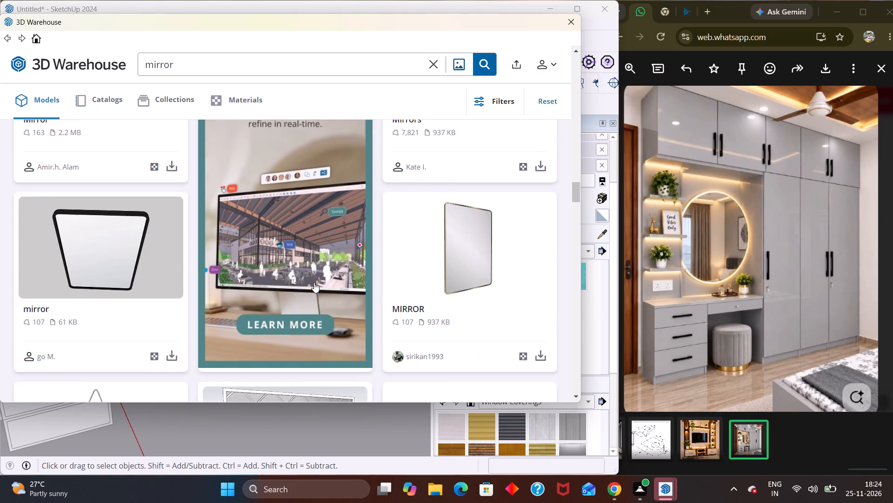
scroll(314, 282, up, 1)
scroll(314, 282, down, 8)
scroll(312, 283, up, 1)
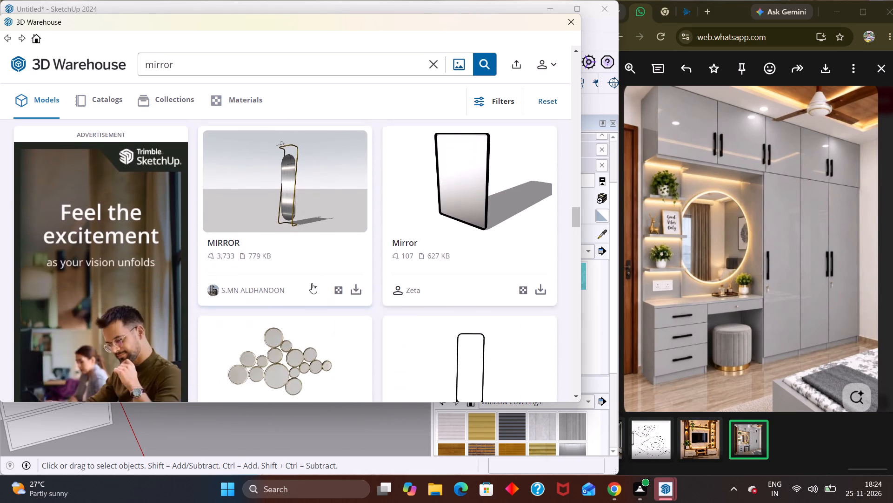
scroll(312, 283, up, 13)
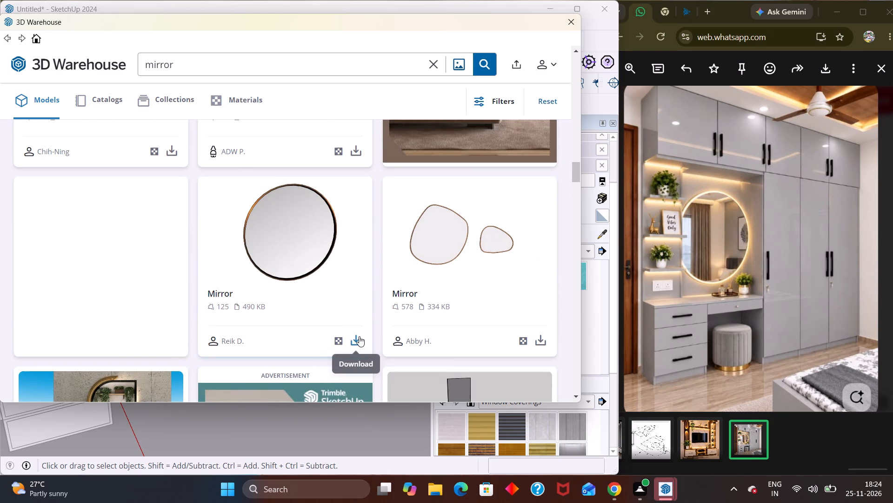
Load the 490 KB round bronze-framed Mirror into the model and place it outside the room, beyond the shelf end.
click(359, 336)
click(239, 219)
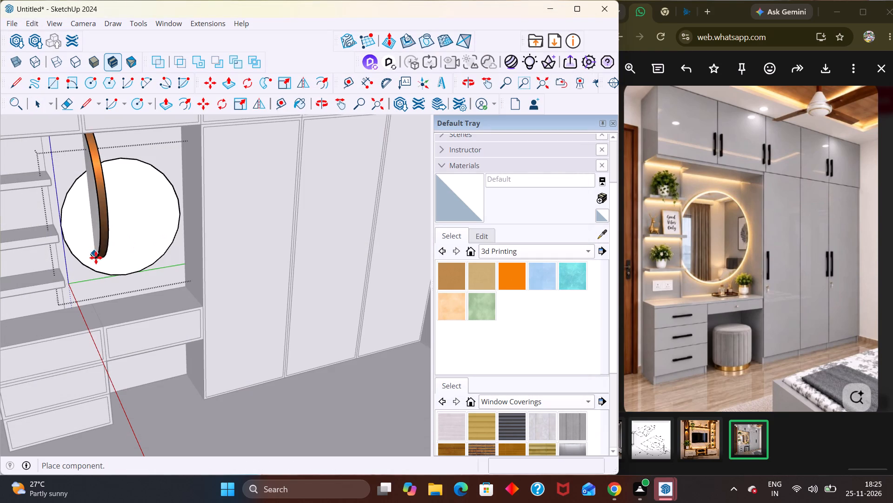
scroll(184, 281, down, 12)
middle_drag(48, 339, 122, 329)
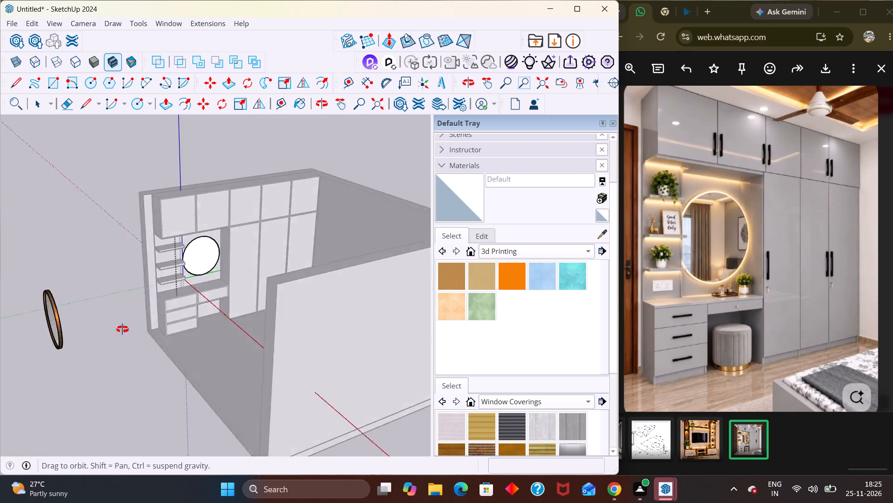
middle_drag(122, 329, 162, 309)
click(98, 322)
Rotate the bronze-framed mirror about 267 degrees around the vertical axis through its base point, parallel to the wardrobe front.
middle_drag(140, 330, 216, 338)
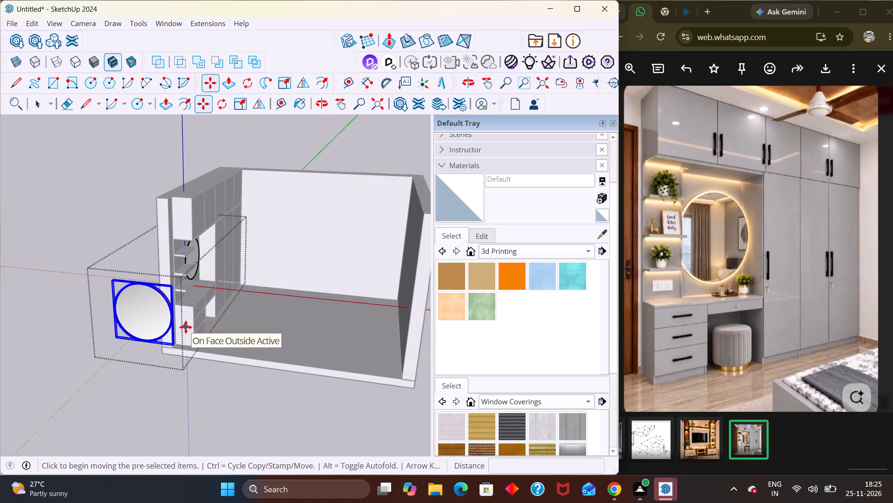
key(q)
click(144, 339)
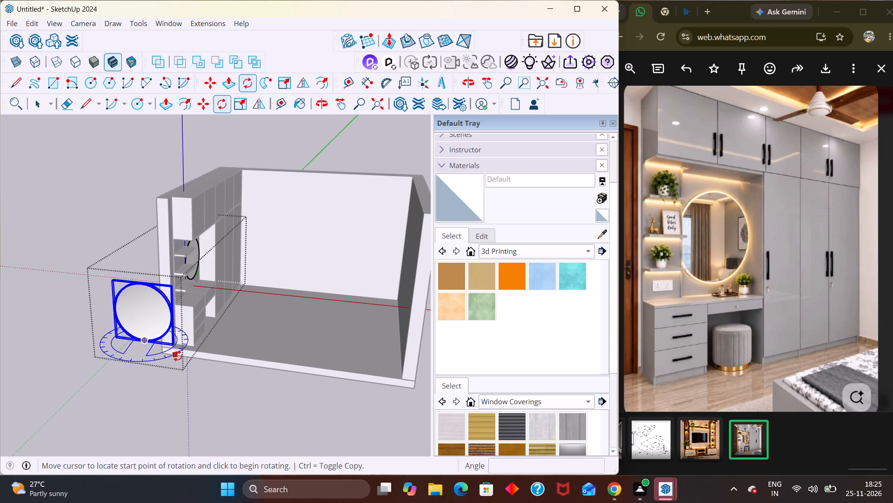
click(174, 341)
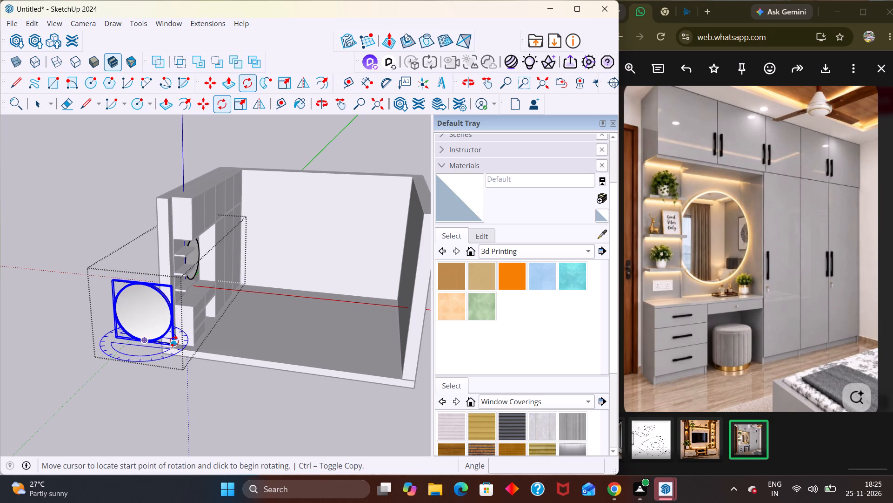
click(143, 354)
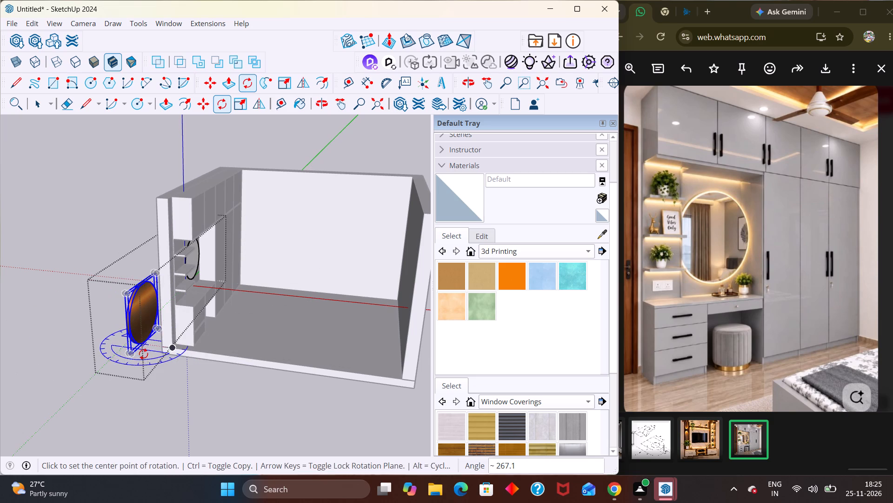
Move the bronze-framed mirror about 10' 3 1/4" into the dressing niche, in front of the round disc above the counter.
scroll(161, 333, up, 3)
key(m)
scroll(121, 338, up, 7)
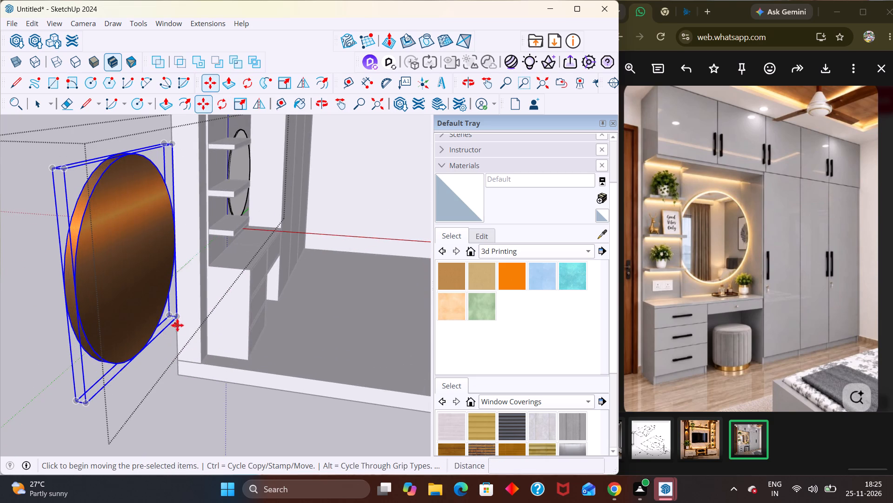
click(180, 314)
middle_drag(178, 315, 0, 383)
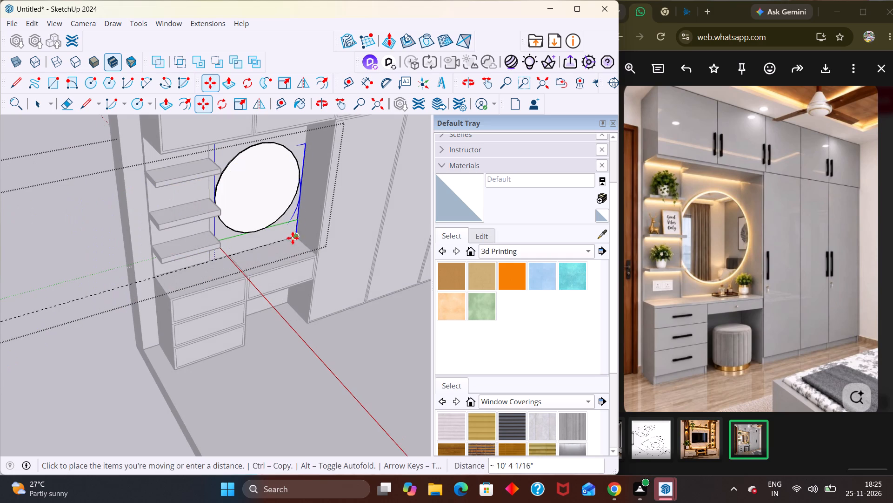
scroll(303, 208, up, 3)
middle_drag(289, 226, 244, 207)
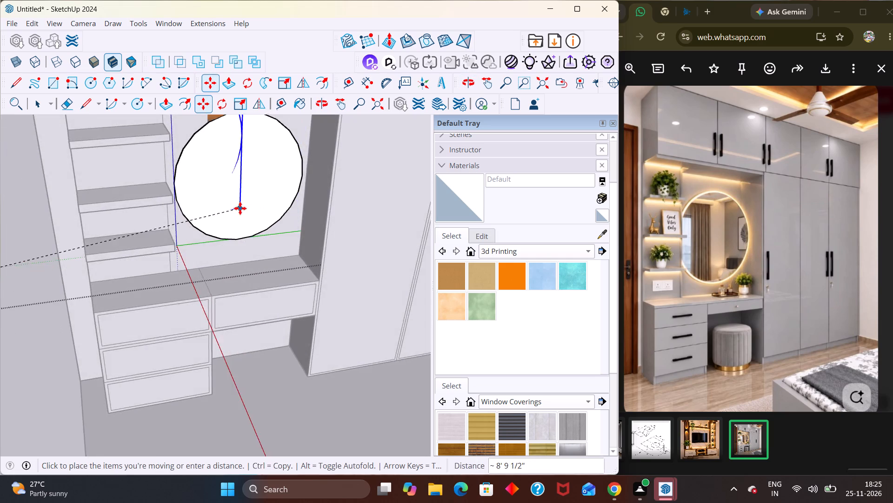
scroll(249, 230, down, 4)
click(294, 240)
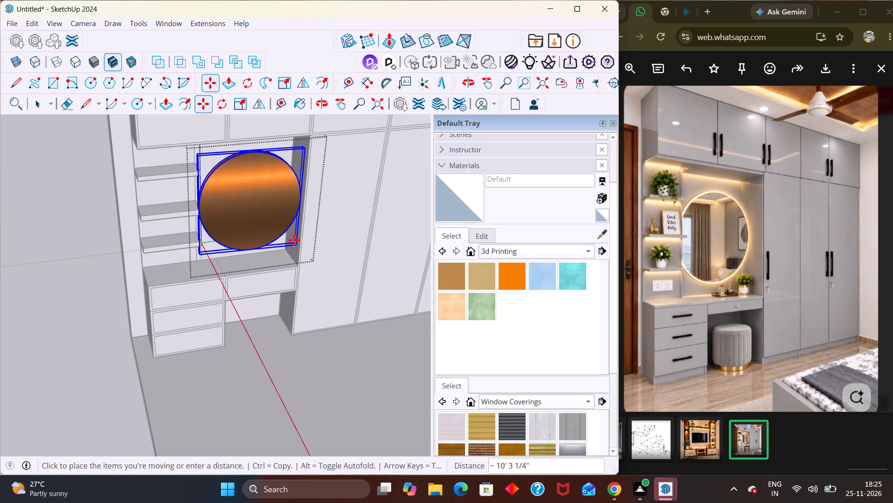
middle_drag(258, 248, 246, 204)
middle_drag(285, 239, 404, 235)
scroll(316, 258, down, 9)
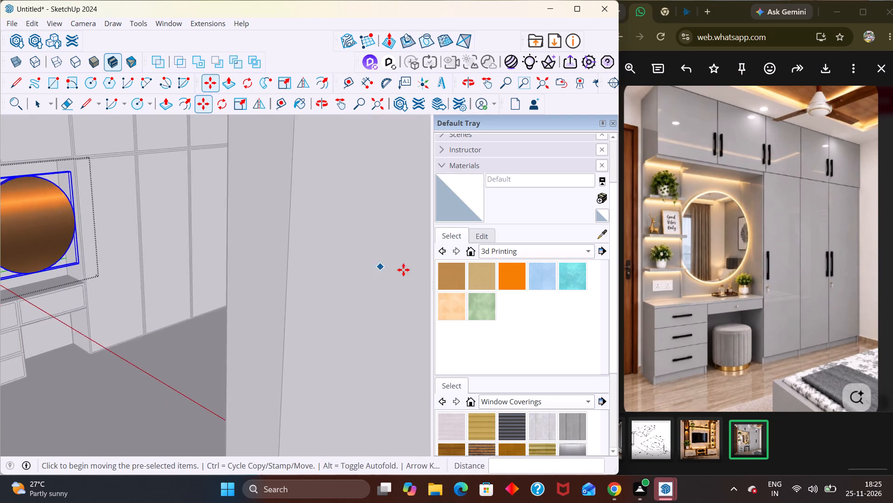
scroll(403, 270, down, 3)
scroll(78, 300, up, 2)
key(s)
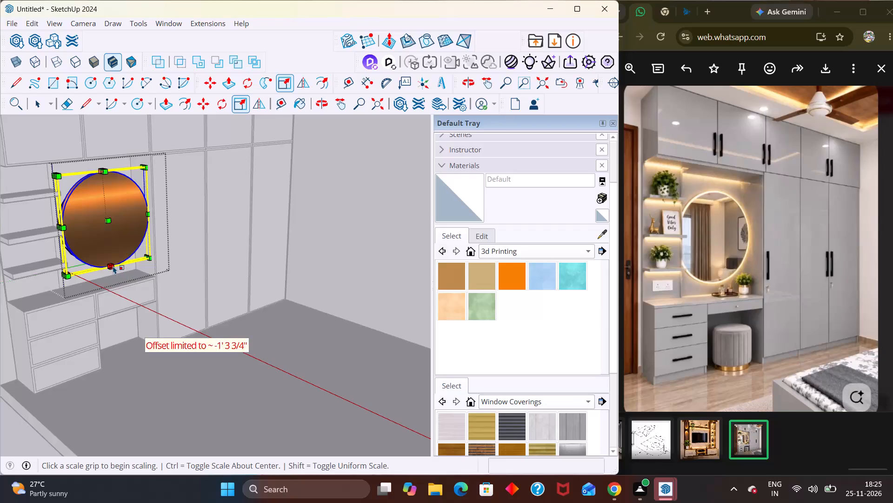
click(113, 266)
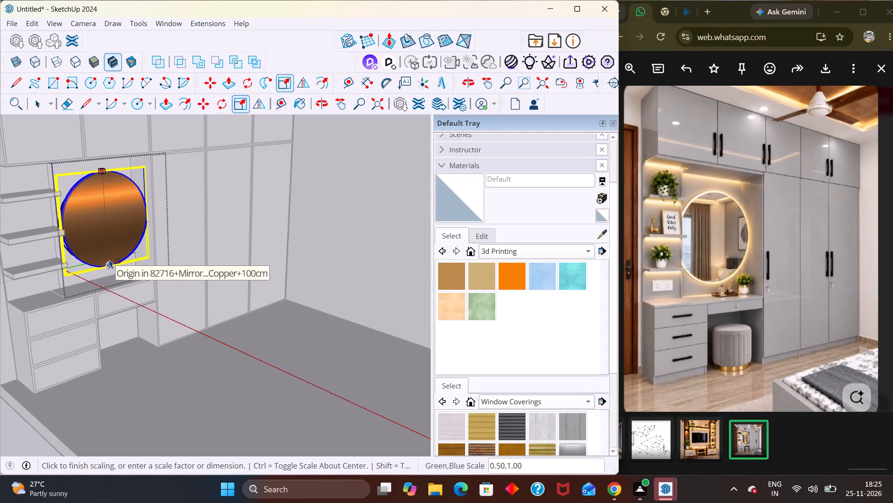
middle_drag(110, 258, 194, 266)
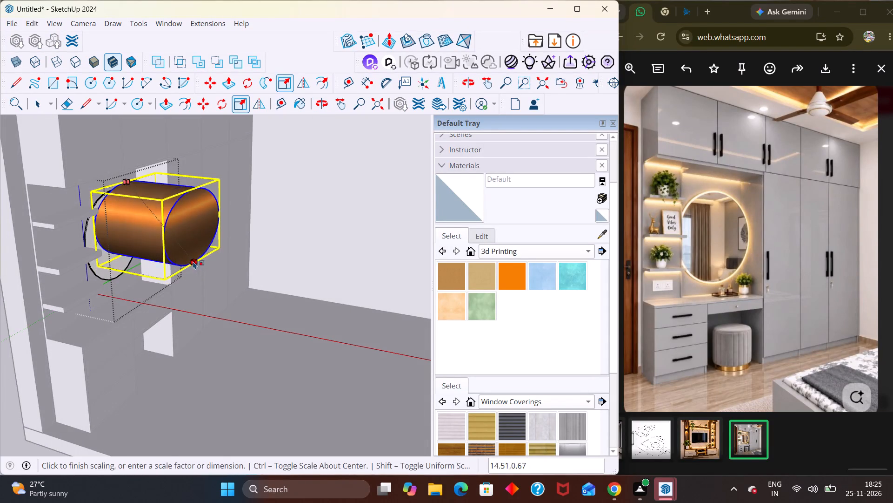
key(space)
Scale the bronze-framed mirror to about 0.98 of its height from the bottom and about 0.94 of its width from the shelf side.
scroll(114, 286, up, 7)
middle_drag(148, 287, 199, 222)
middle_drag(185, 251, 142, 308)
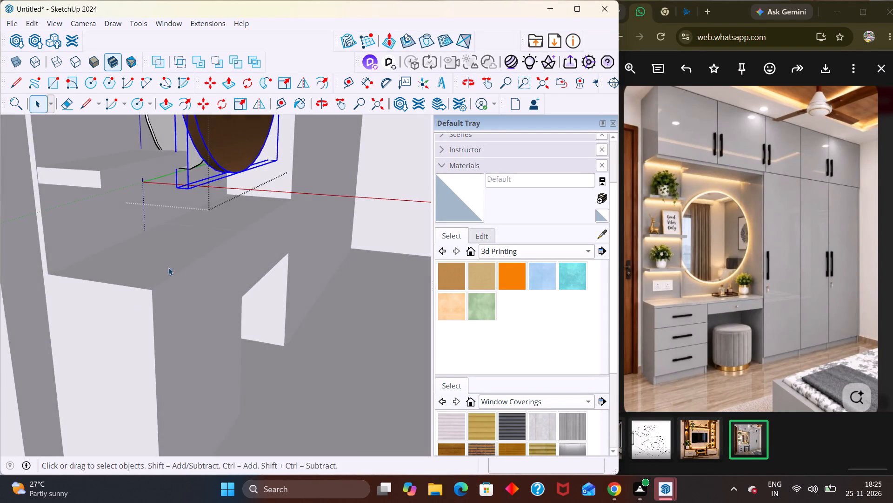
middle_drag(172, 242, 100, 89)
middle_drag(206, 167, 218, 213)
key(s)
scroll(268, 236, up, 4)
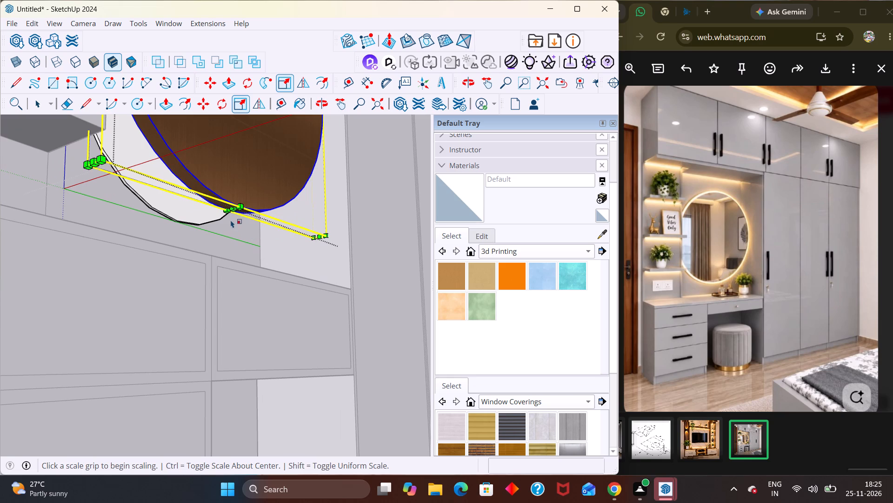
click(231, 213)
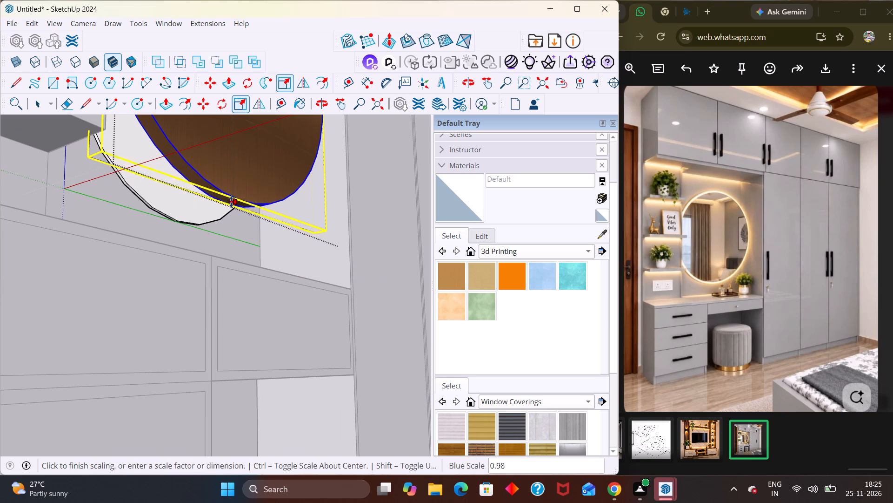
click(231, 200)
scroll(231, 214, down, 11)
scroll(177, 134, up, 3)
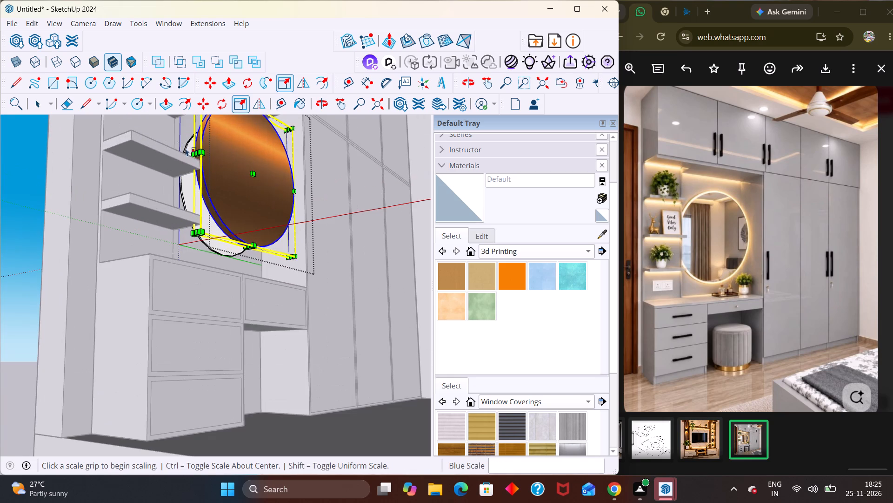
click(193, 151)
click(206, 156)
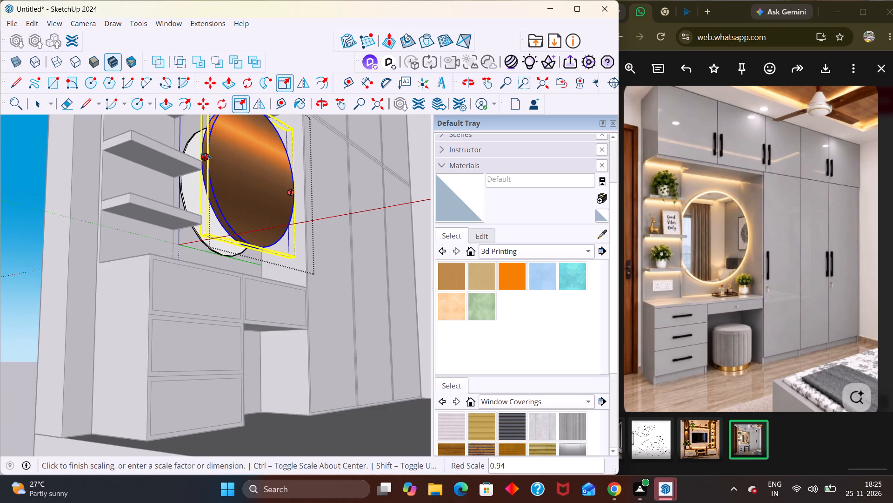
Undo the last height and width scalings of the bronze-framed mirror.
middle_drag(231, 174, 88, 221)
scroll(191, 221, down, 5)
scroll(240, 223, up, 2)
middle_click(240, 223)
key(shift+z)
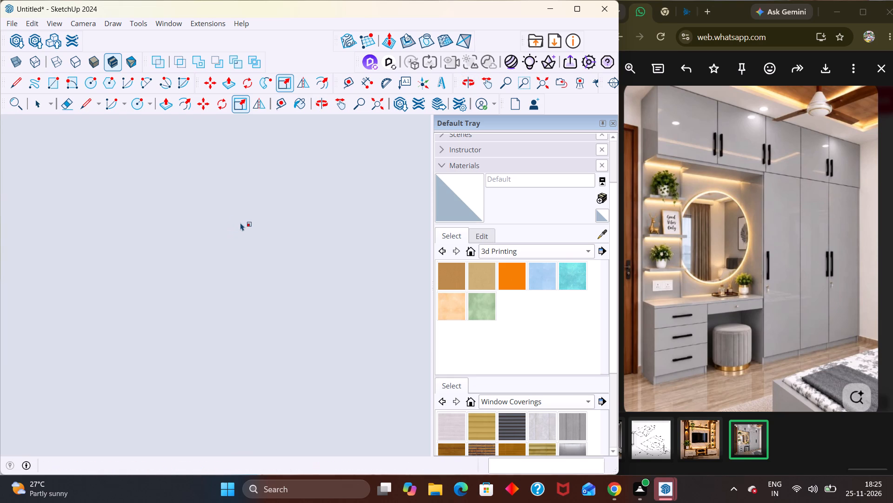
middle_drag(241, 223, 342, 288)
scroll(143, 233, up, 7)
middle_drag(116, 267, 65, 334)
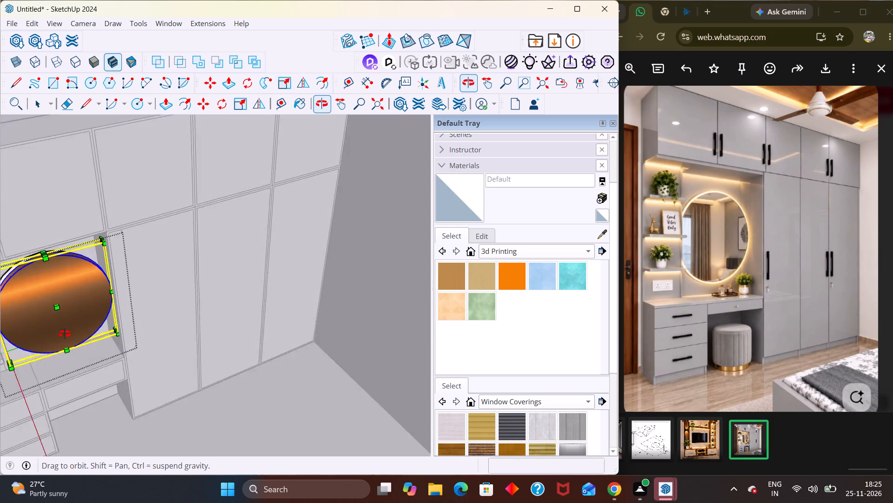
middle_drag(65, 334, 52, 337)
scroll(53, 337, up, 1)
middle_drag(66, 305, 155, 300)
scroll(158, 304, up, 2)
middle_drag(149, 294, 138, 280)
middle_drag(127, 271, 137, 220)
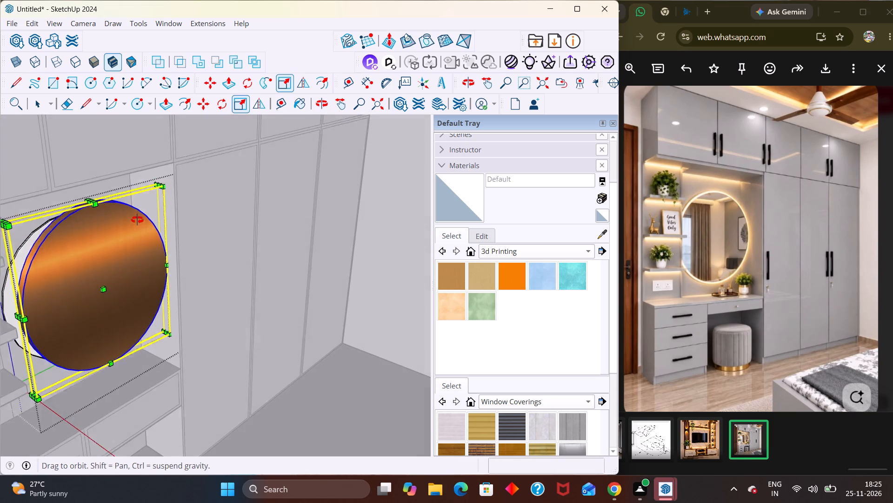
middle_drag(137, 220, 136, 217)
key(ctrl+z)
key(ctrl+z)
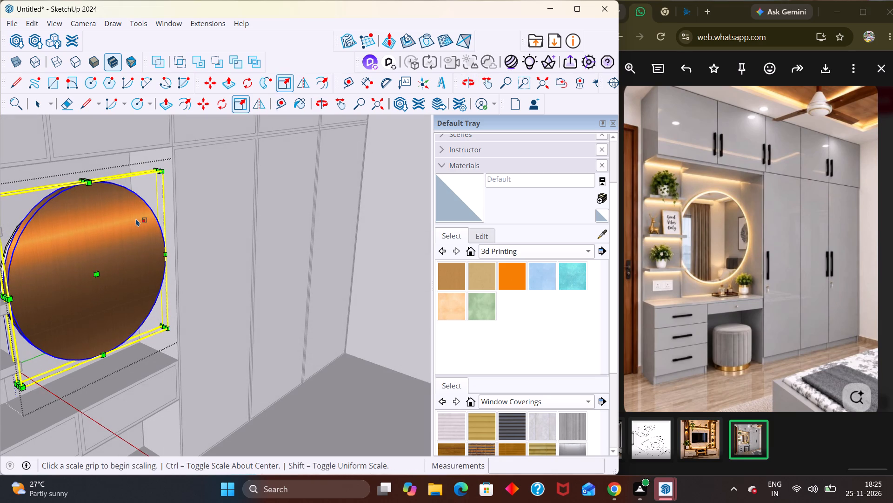
Scale the bronze-framed mirror's height from its top to 0.96.
middle_drag(171, 240, 36, 327)
scroll(37, 325, up, 2)
scroll(103, 295, down, 10)
middle_drag(70, 309, 60, 263)
scroll(55, 270, up, 9)
middle_drag(99, 230, 96, 259)
scroll(102, 260, up, 3)
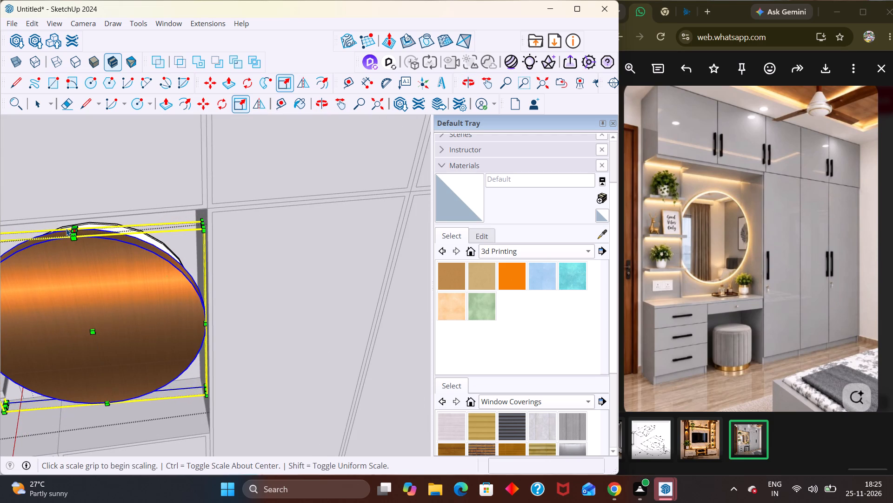
click(73, 230)
click(78, 241)
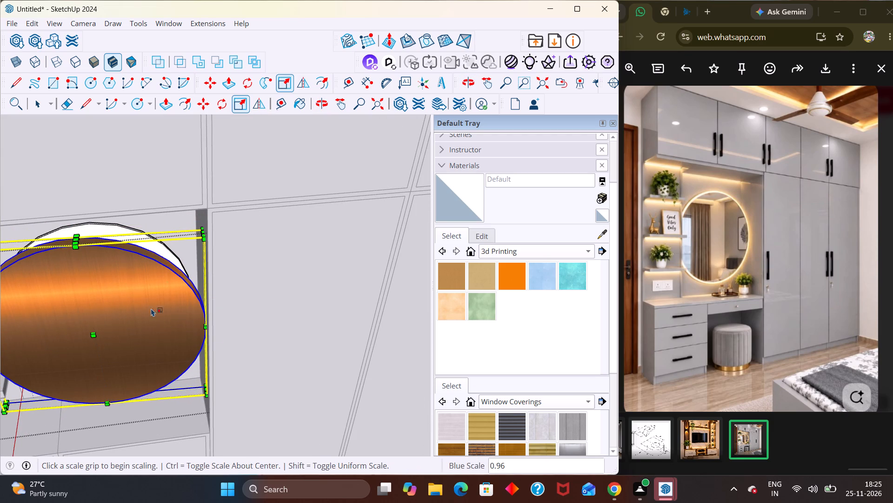
Scale the bronze-framed mirror's depth by about 1.58, keeping its width factor at 1.00.
middle_drag(205, 319, 215, 379)
scroll(166, 327, up, 1)
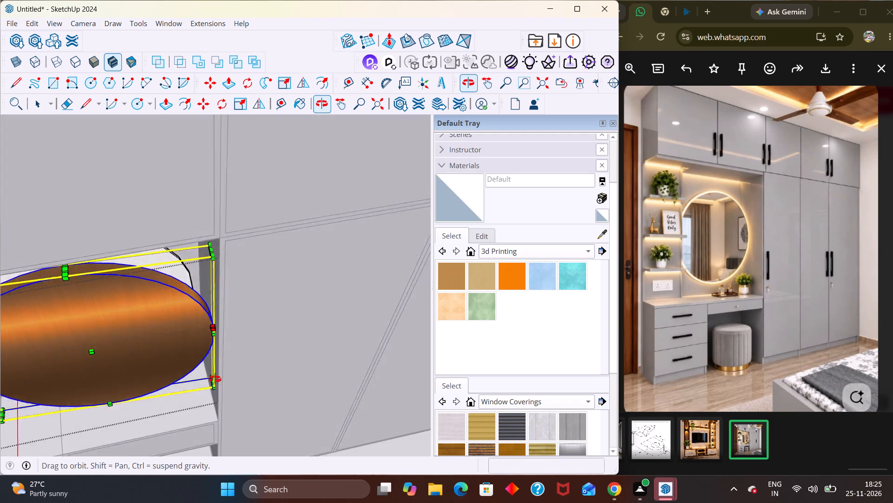
middle_drag(215, 379, 211, 385)
scroll(211, 385, up, 8)
click(207, 306)
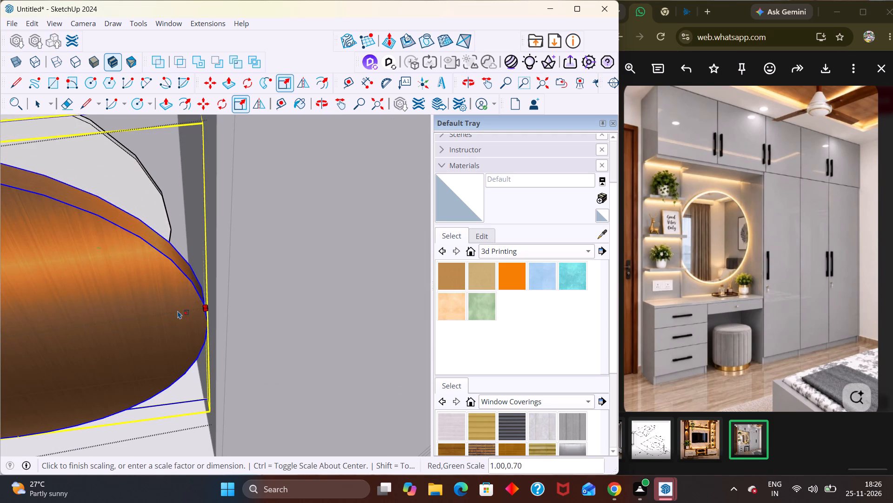
click(147, 294)
Scale the bronze-framed mirror to 0.96 of its width from the shelf side and 0.92 of its height from the bottom.
scroll(209, 281, down, 12)
middle_drag(116, 309, 130, 279)
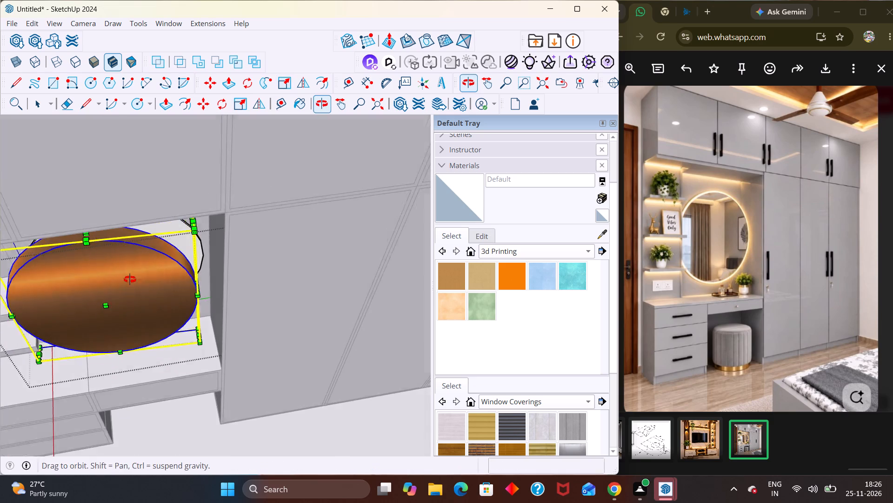
middle_drag(130, 279, 227, 186)
scroll(61, 287, up, 1)
click(40, 306)
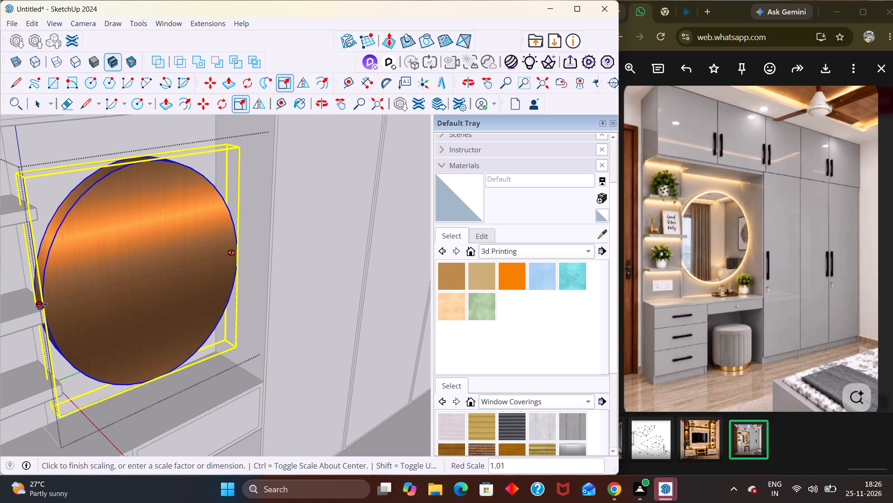
click(53, 303)
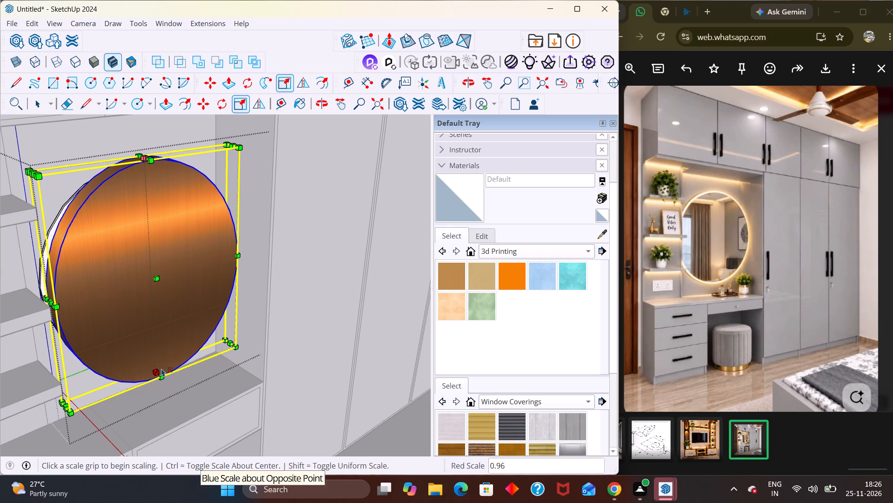
click(157, 370)
click(157, 358)
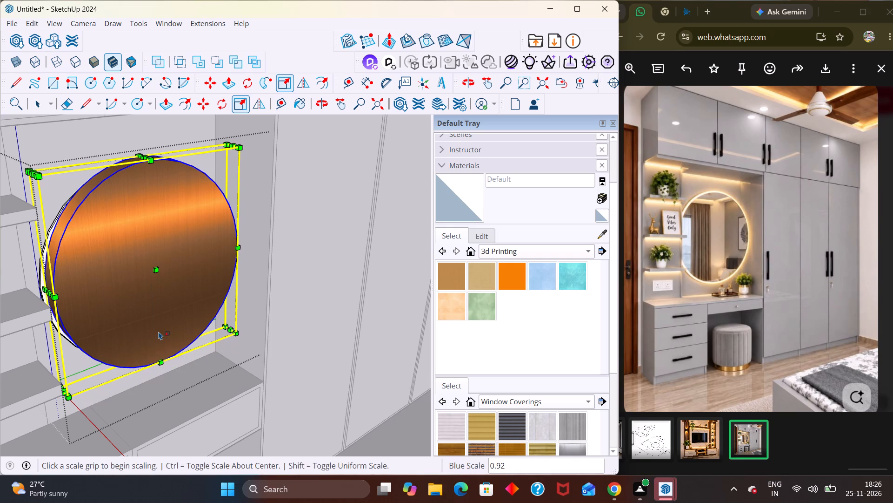
key(space)
Move the bronze-framed mirror about 2 3/4" down along the blue axis over the round disc and leave the group.
scroll(162, 327, down, 6)
middle_drag(166, 336, 130, 271)
scroll(130, 271, up, 4)
scroll(149, 305, down, 5)
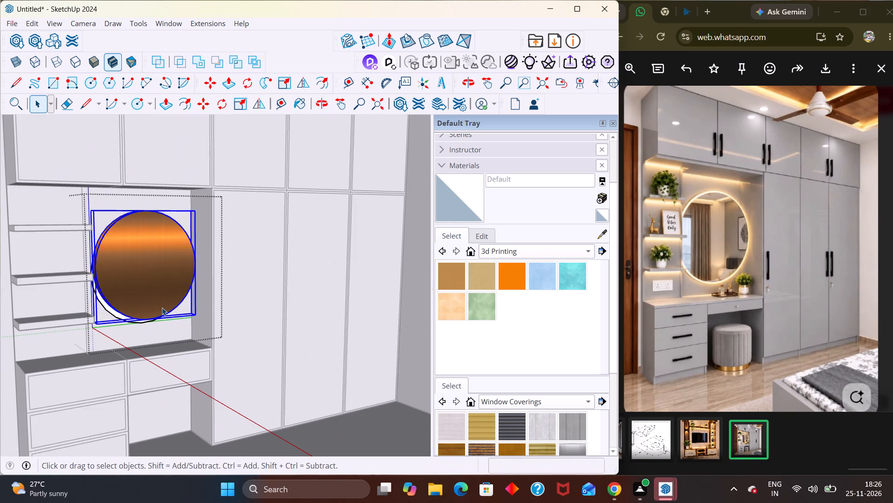
key(m)
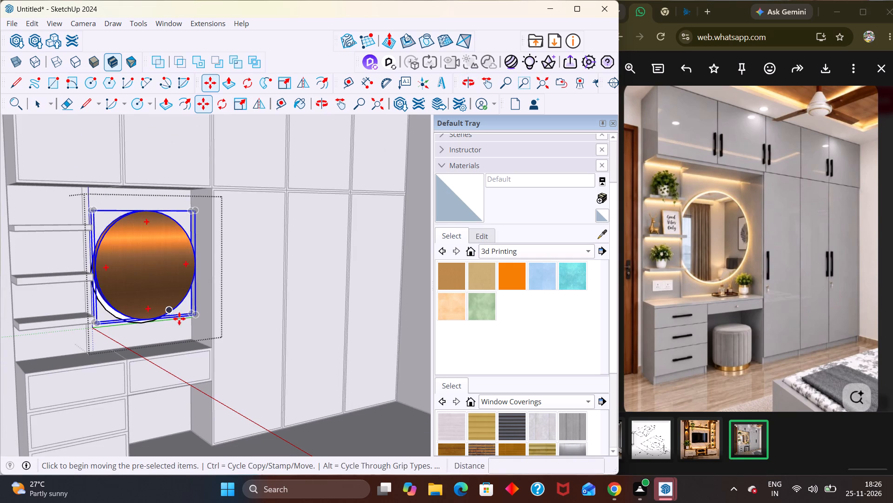
click(181, 318)
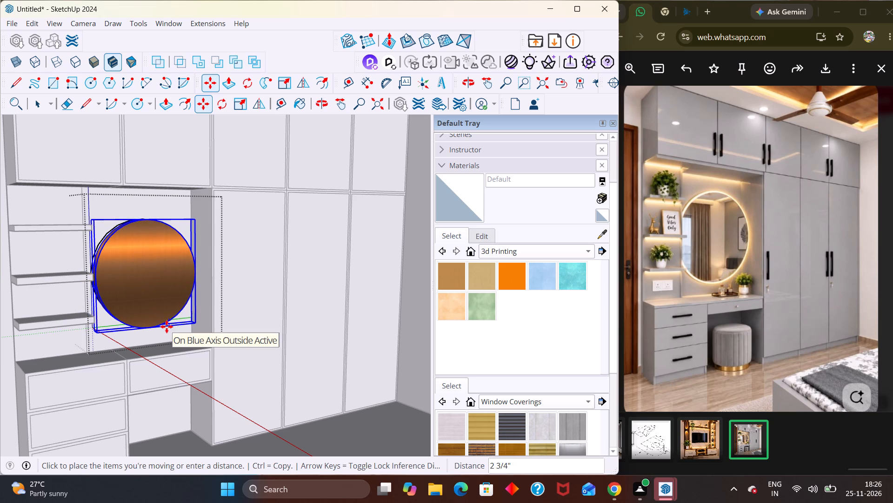
click(167, 326)
scroll(184, 290, down, 11)
key(space)
click(33, 347)
Move the bronze-framed mirror together with its round disc out of the dressing niche, clear of the shelves and wardrobe.
middle_drag(199, 347, 223, 340)
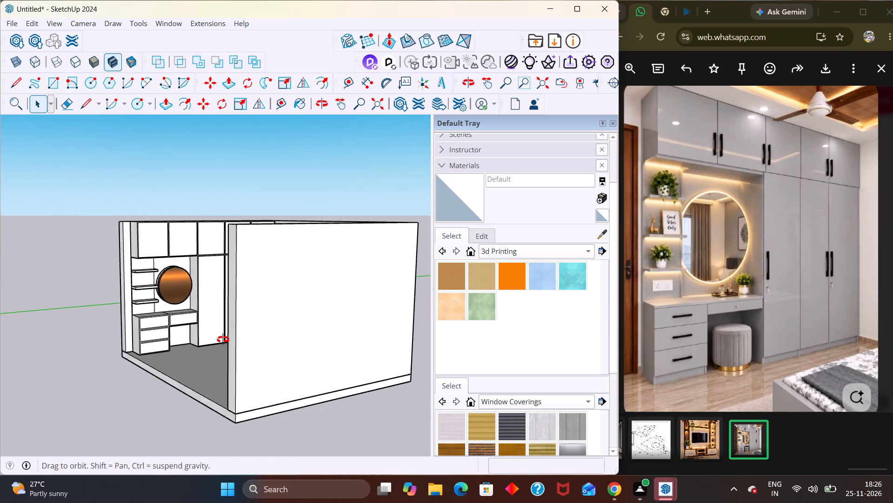
middle_drag(223, 340, 246, 275)
scroll(243, 275, up, 12)
middle_drag(71, 261, 152, 332)
scroll(152, 328, up, 5)
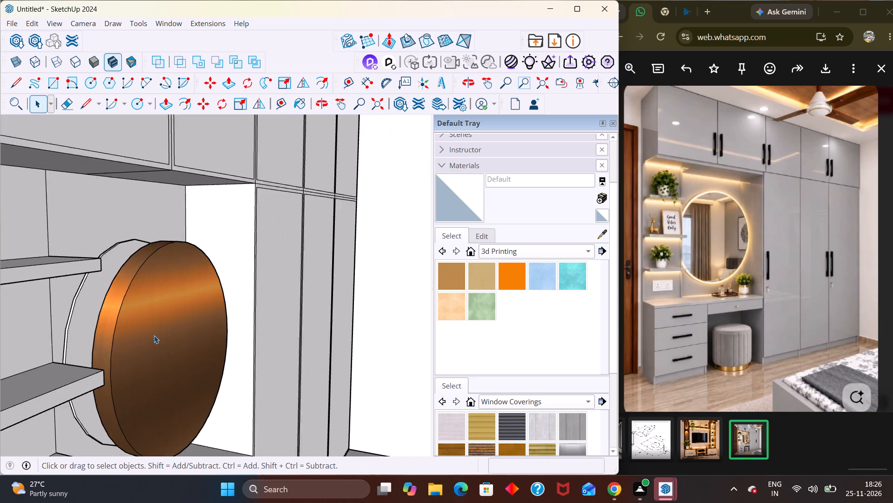
scroll(154, 335, up, 3)
middle_drag(158, 336, 278, 328)
click(262, 321)
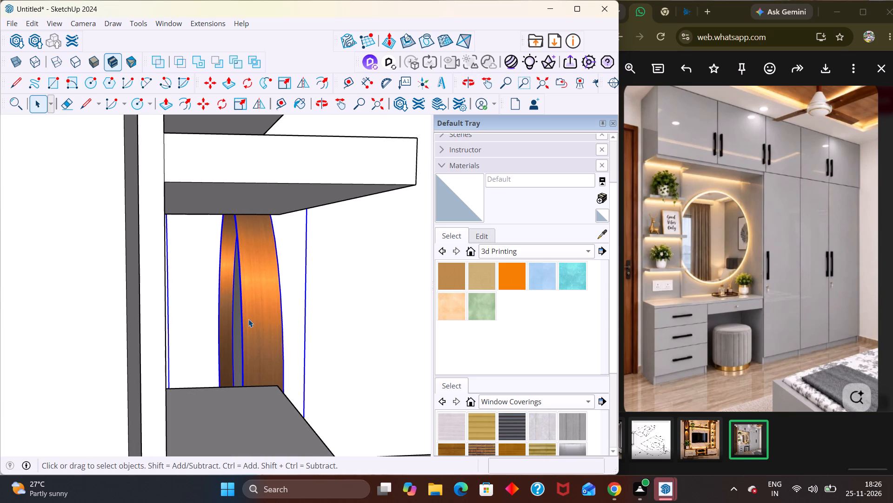
middle_drag(260, 321, 101, 313)
scroll(200, 284, down, 5)
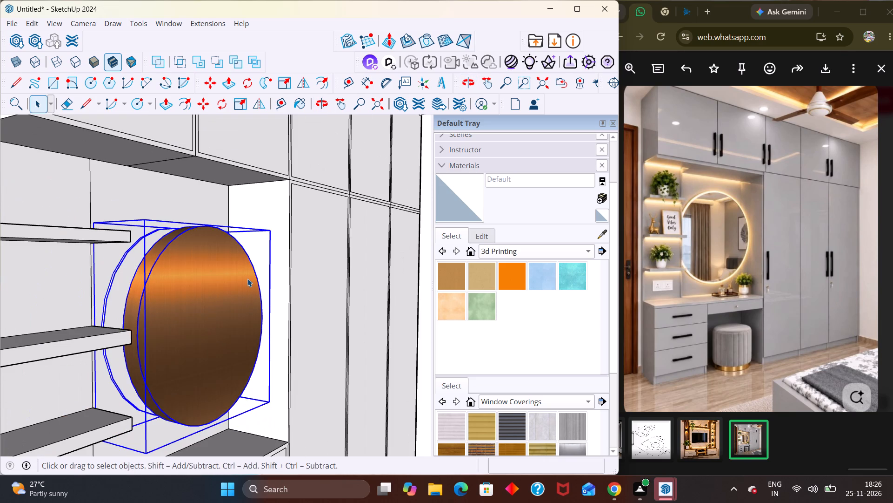
scroll(220, 300, down, 5)
scroll(298, 286, down, 5)
key(m)
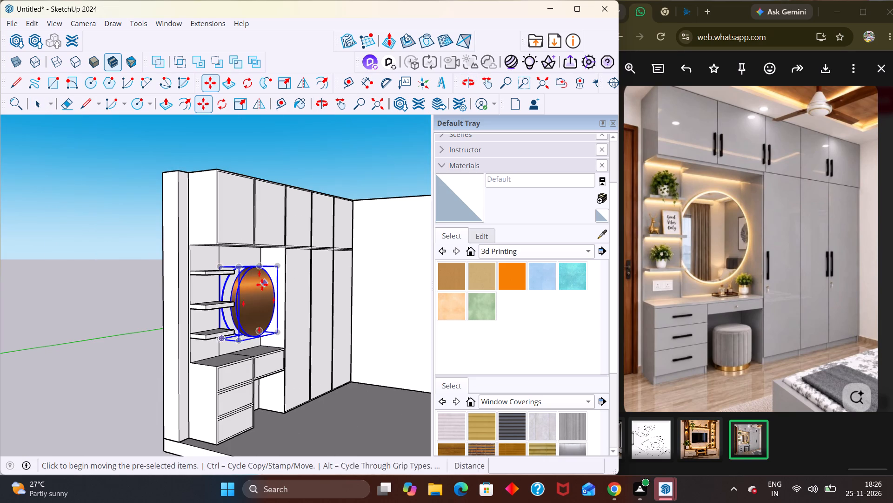
click(242, 340)
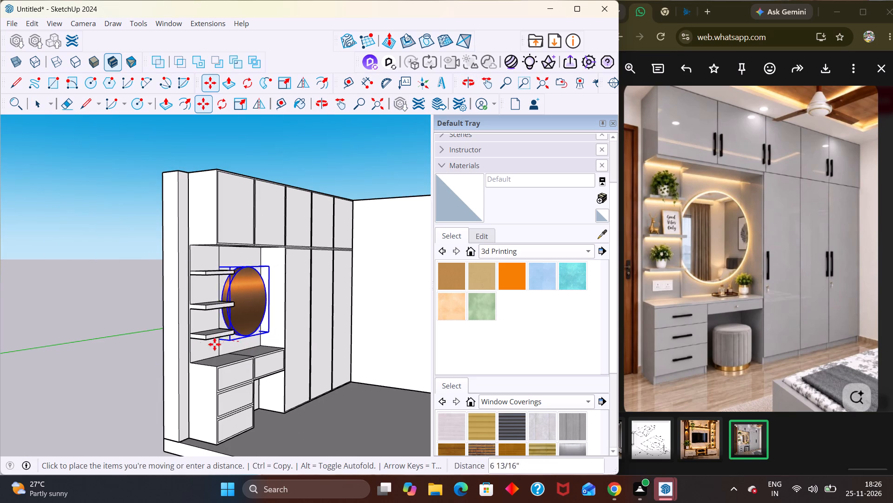
click(67, 394)
middle_drag(100, 391, 367, 347)
key(grave)
scroll(251, 349, down, 5)
click(98, 422)
key(space)
click(96, 411)
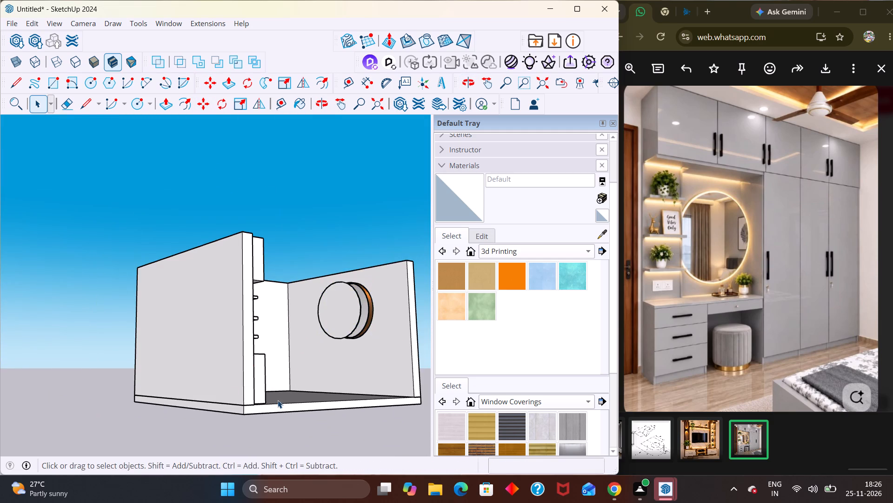
Undo the last move of the bronze-framed mirror and its round disc out of the dressing niche.
scroll(382, 330, up, 2)
middle_drag(355, 311, 209, 382)
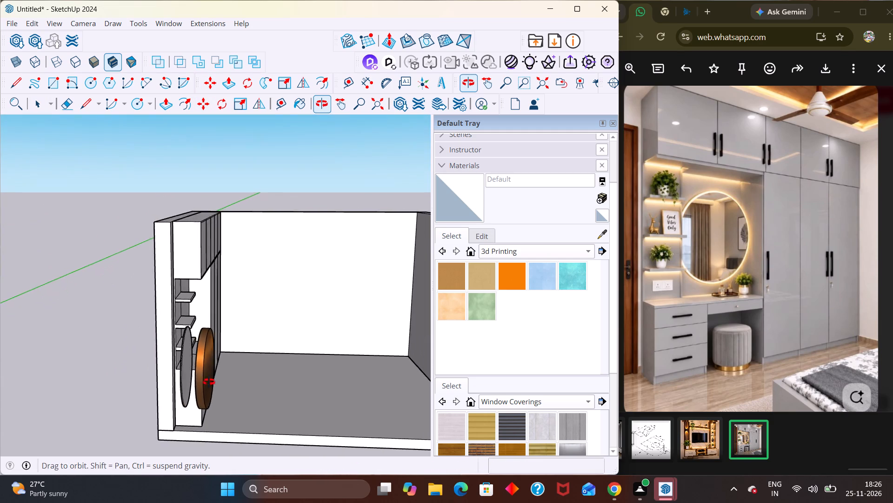
middle_drag(209, 382, 259, 370)
key(ctrl+z)
Inside the mirror group, move only the bronze-framed mirror about 8' 11 1/4" out of the niche, clear of the wardrobe.
middle_drag(174, 349, 69, 335)
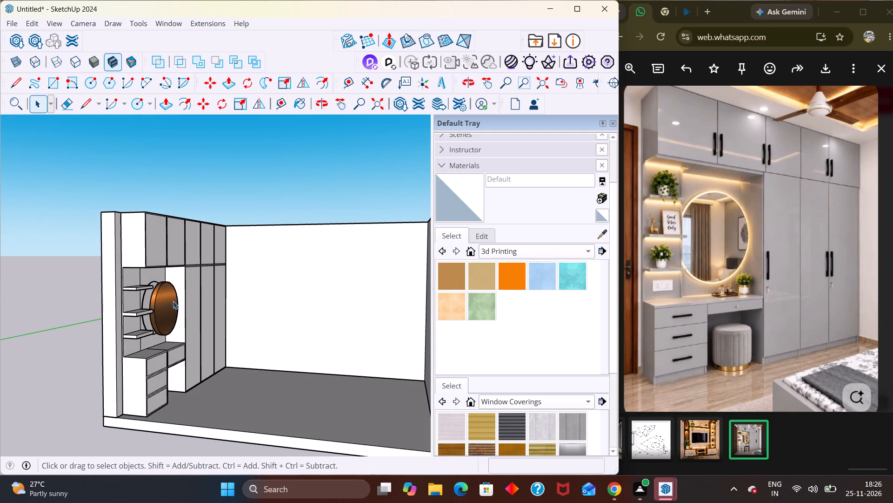
click(166, 306)
triple_click(166, 306)
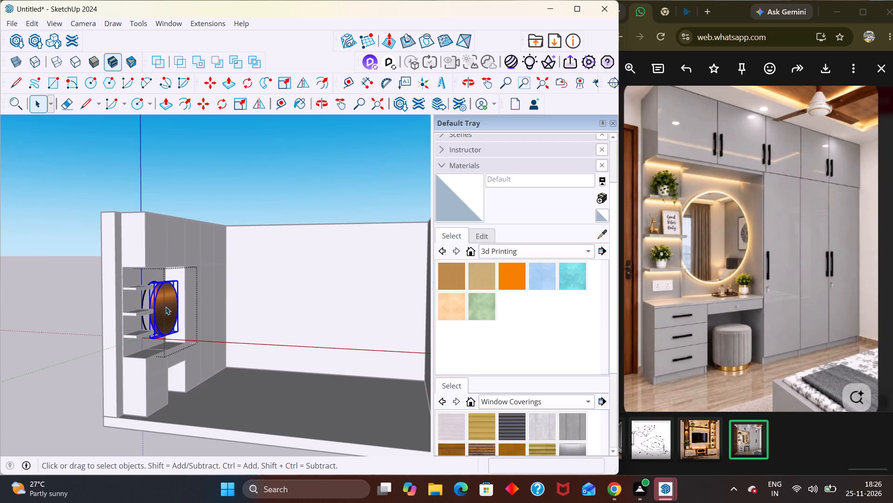
key(m)
click(153, 341)
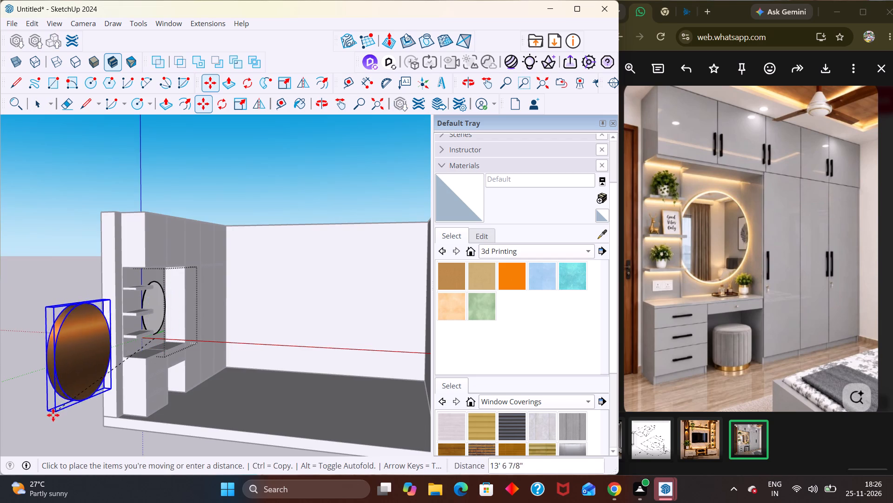
click(49, 373)
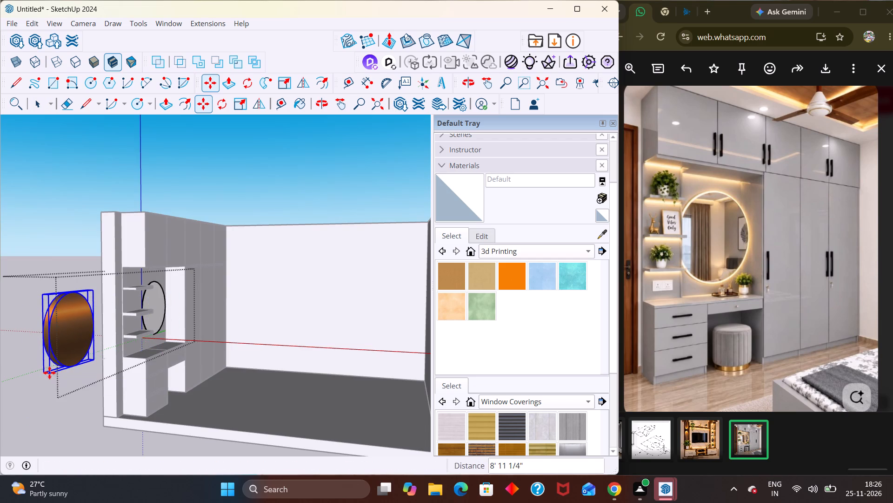
Rotate the bronze-framed mirror about half a turn around the vertical axis at its bottom corner, so the glass faces the opposite way.
middle_drag(59, 375, 253, 365)
key(space)
click(273, 376)
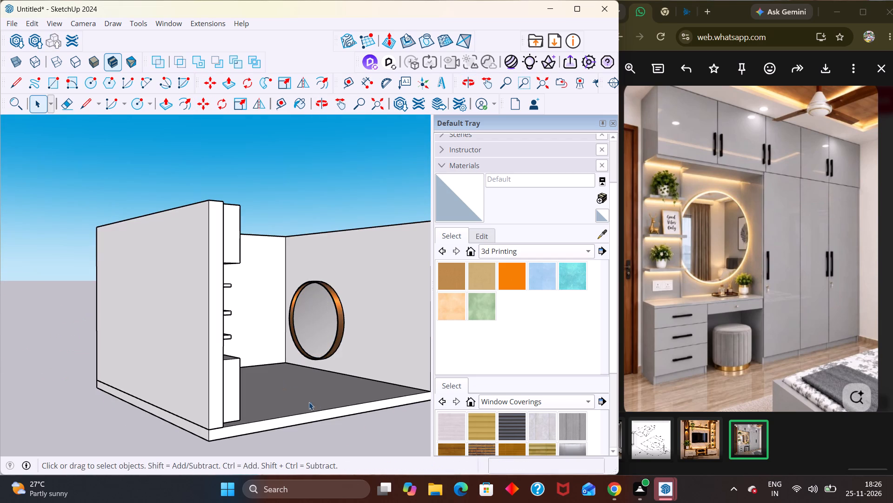
double_click(332, 334)
click(323, 335)
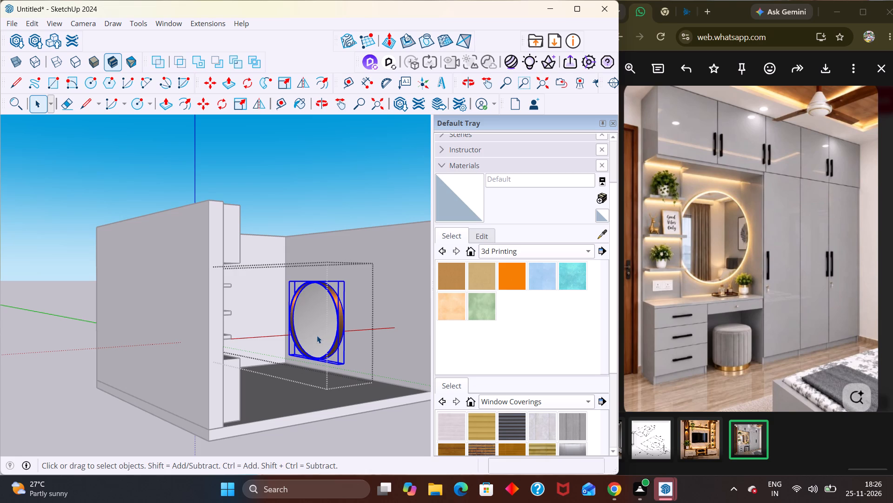
key(q)
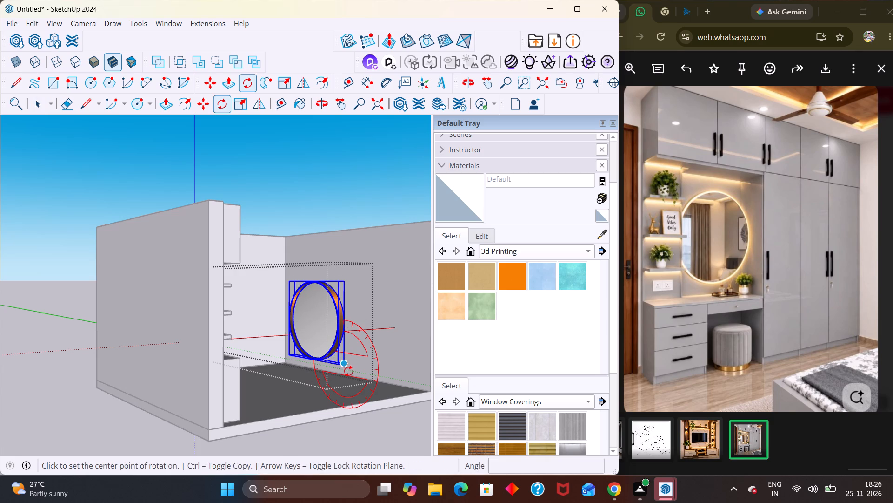
key(Up)
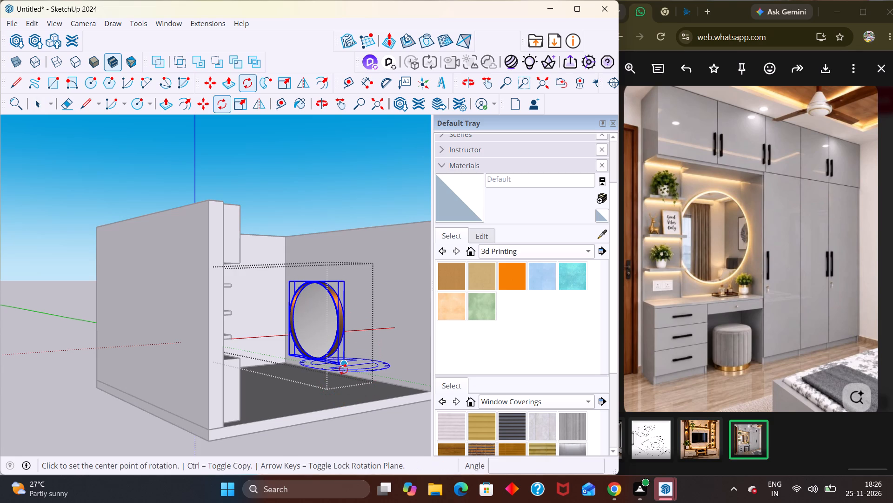
click(345, 364)
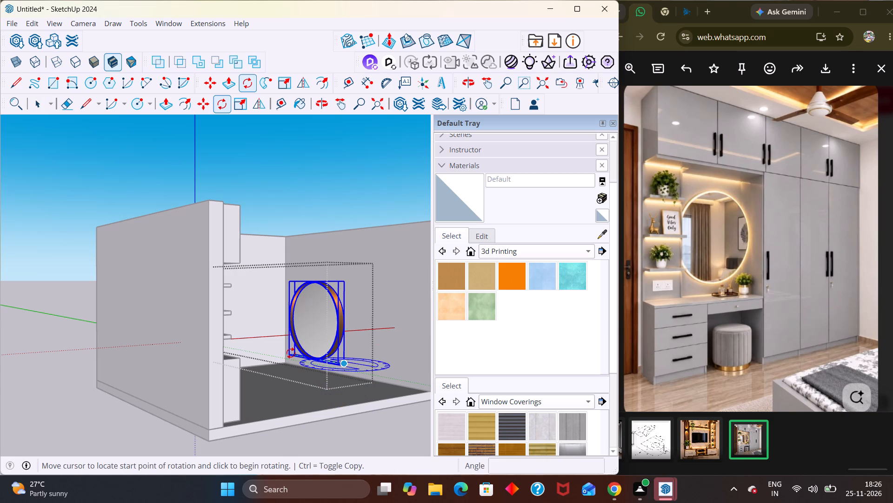
click(286, 354)
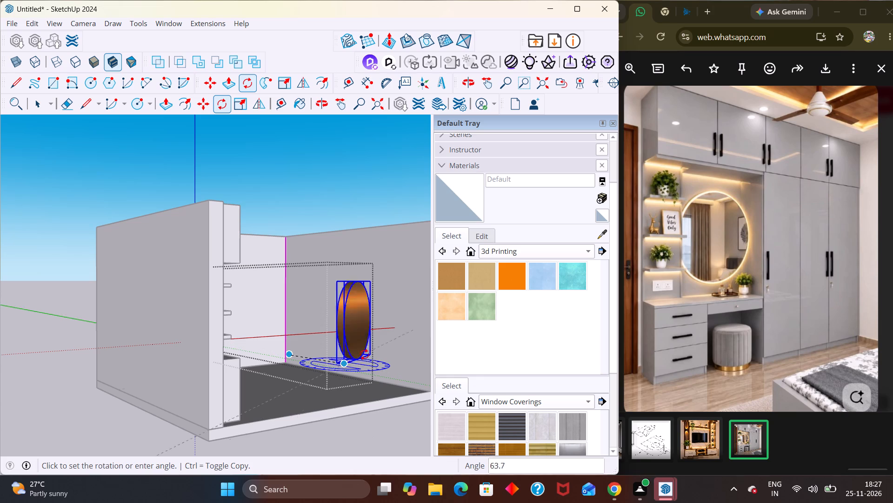
click(416, 376)
middle_drag(343, 404, 0, 368)
middle_drag(92, 374, 232, 458)
scroll(232, 458, down, 4)
key(space)
Move the rotated mirror about 12' 1 9/16" back into the dressing niche, in front of the round disc.
middle_drag(98, 417, 31, 378)
scroll(33, 378, up, 1)
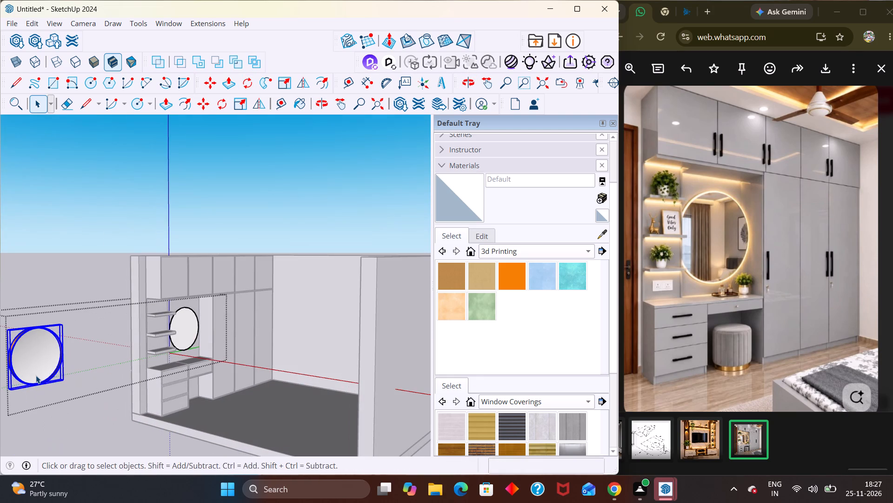
key(m)
click(65, 381)
scroll(218, 350, up, 1)
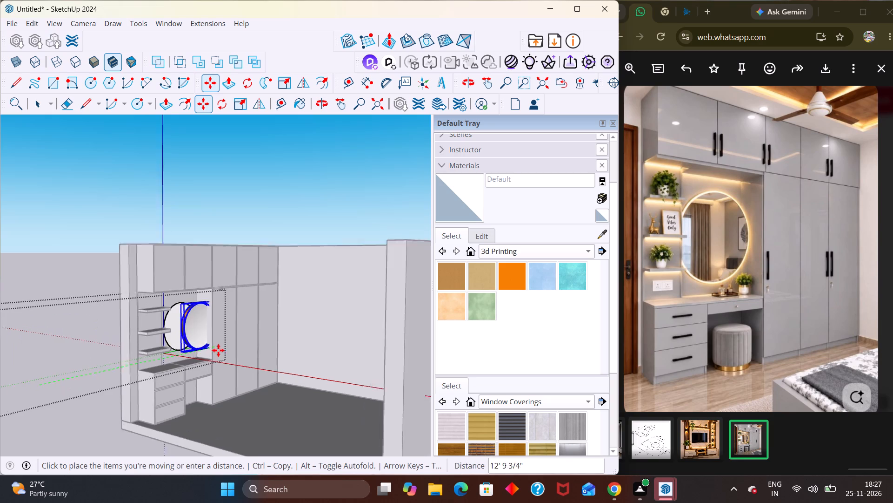
scroll(218, 350, up, 5)
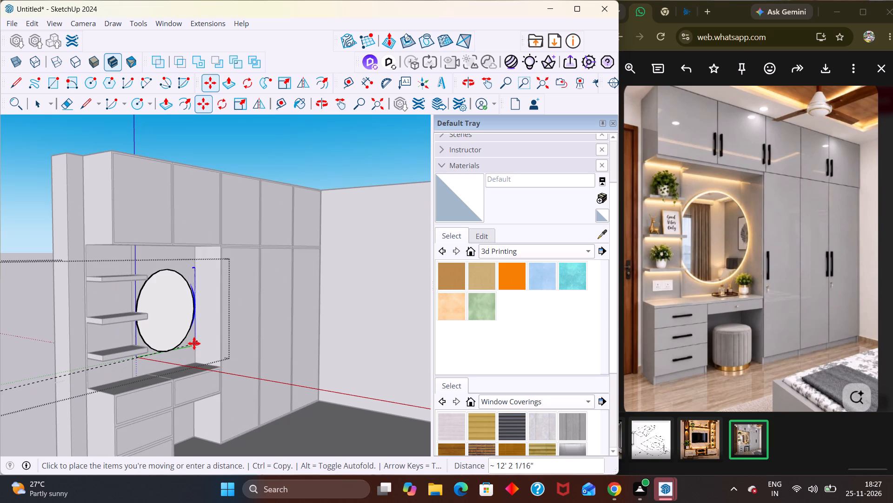
middle_drag(194, 343, 211, 408)
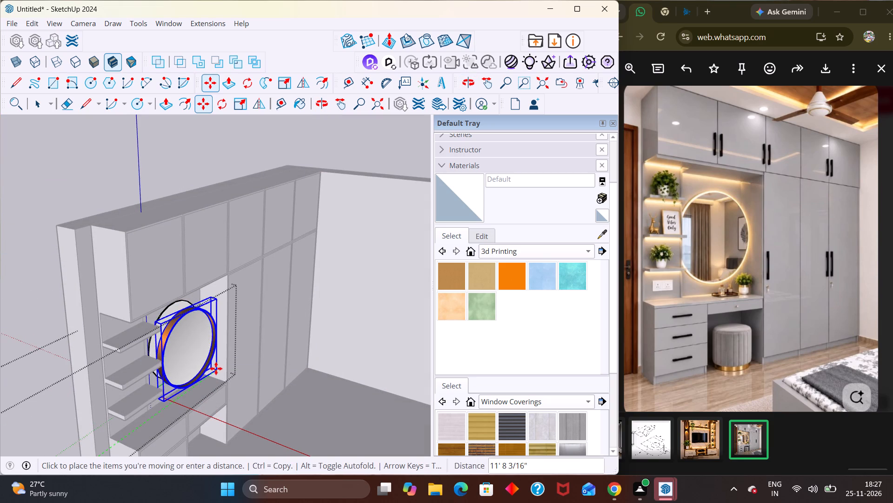
scroll(209, 353, up, 5)
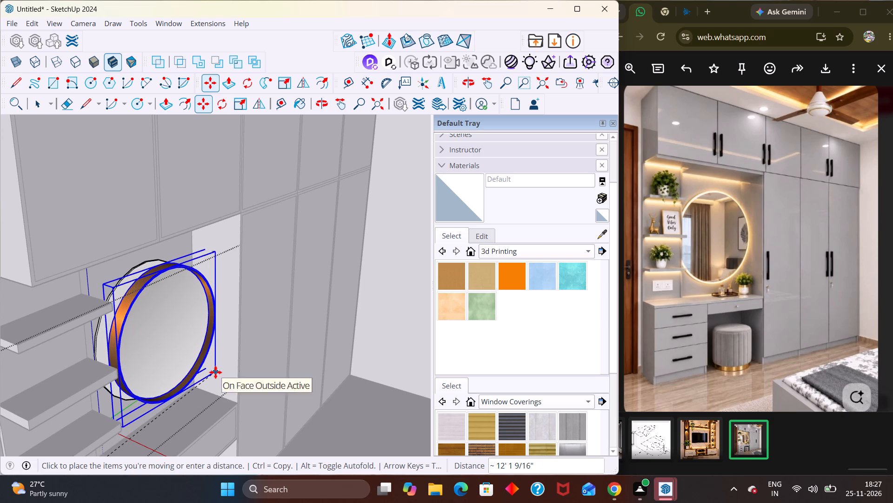
click(217, 373)
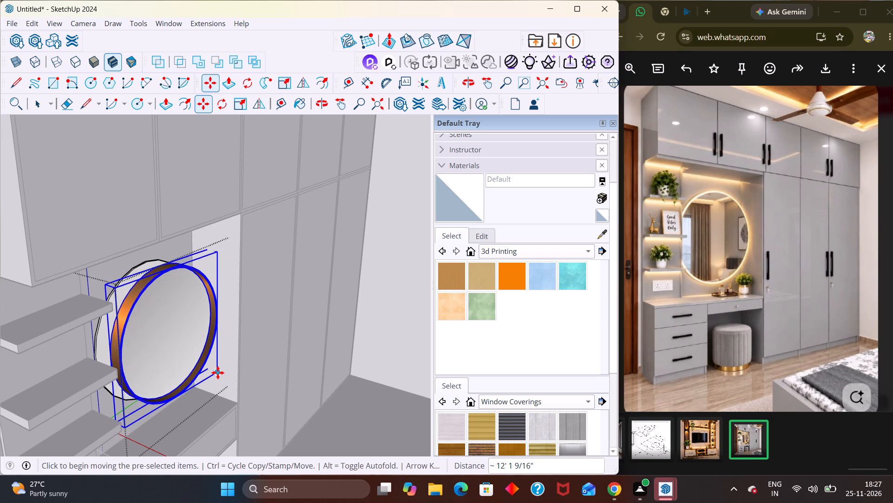
key(Escape)
middle_drag(220, 370, 227, 404)
middle_click(222, 404)
scroll(212, 401, up, 1)
key(space)
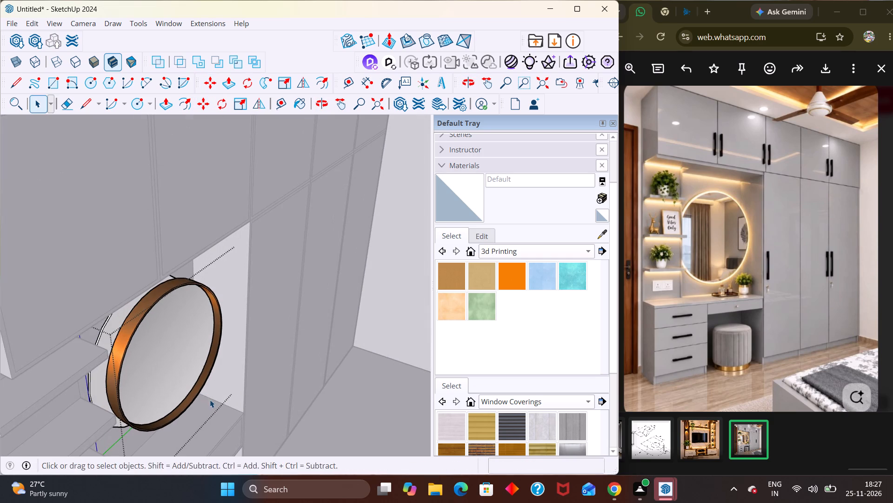
Move the mirror about 1' 9/16" toward the shelves in front of the round disc and leave the group.
middle_drag(210, 400, 201, 353)
scroll(201, 353, up, 1)
click(149, 369)
key(m)
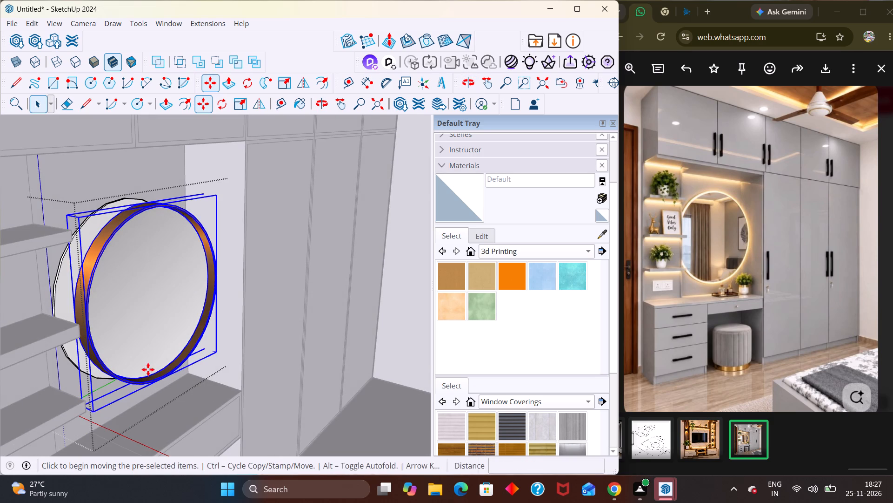
click(124, 380)
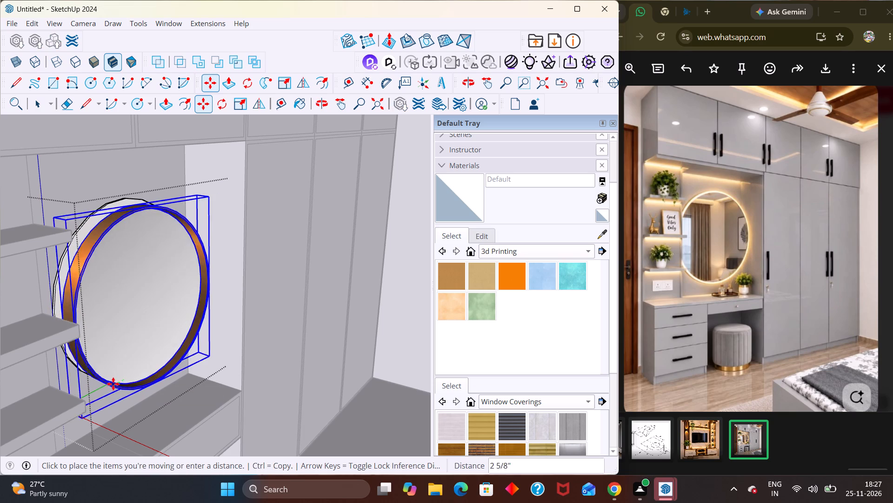
middle_drag(117, 384, 209, 412)
scroll(205, 406, up, 2)
scroll(160, 397, up, 6)
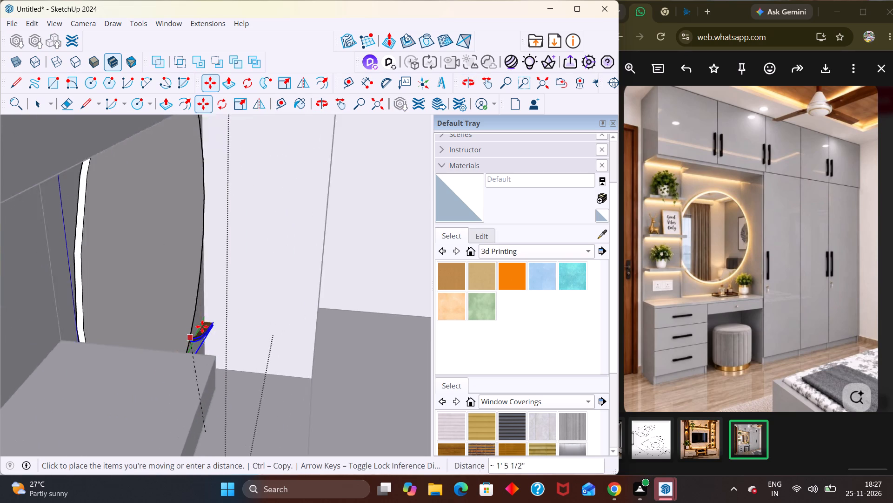
scroll(202, 326, up, 1)
middle_drag(168, 366, 307, 348)
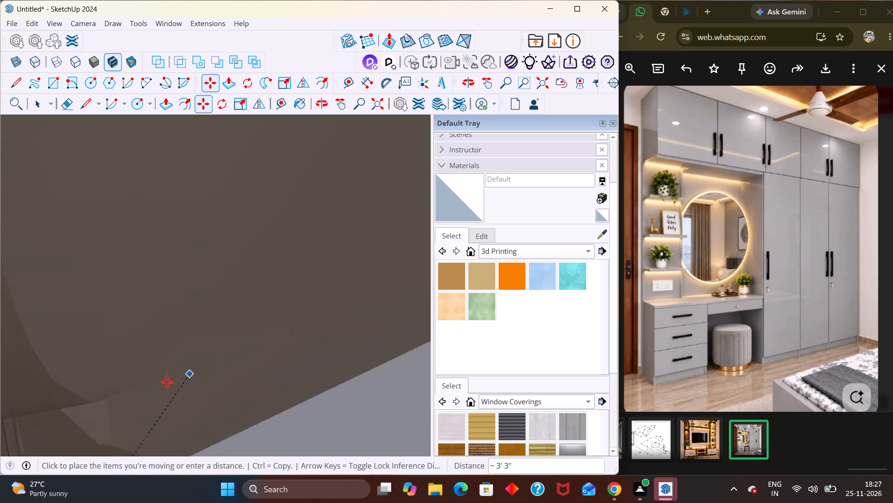
scroll(154, 386, down, 5)
key(shift+z)
scroll(155, 386, down, 5)
middle_drag(167, 379, 72, 363)
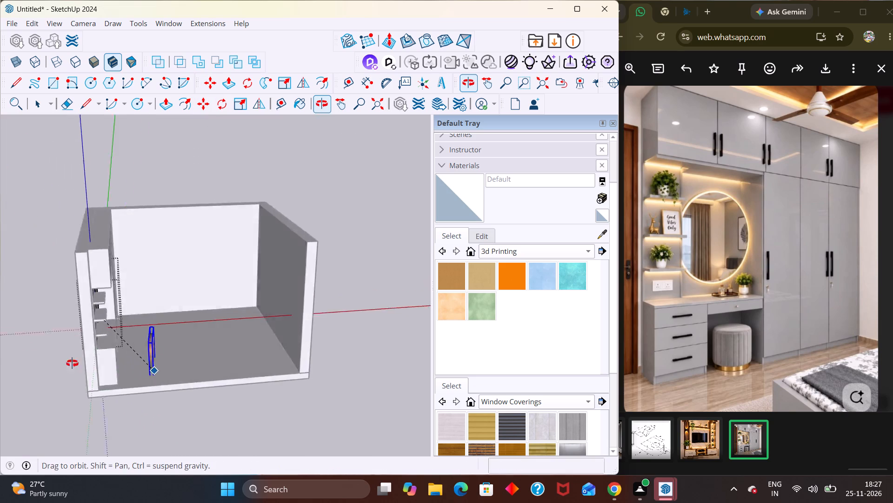
middle_drag(72, 363, 3, 255)
scroll(4, 265, up, 18)
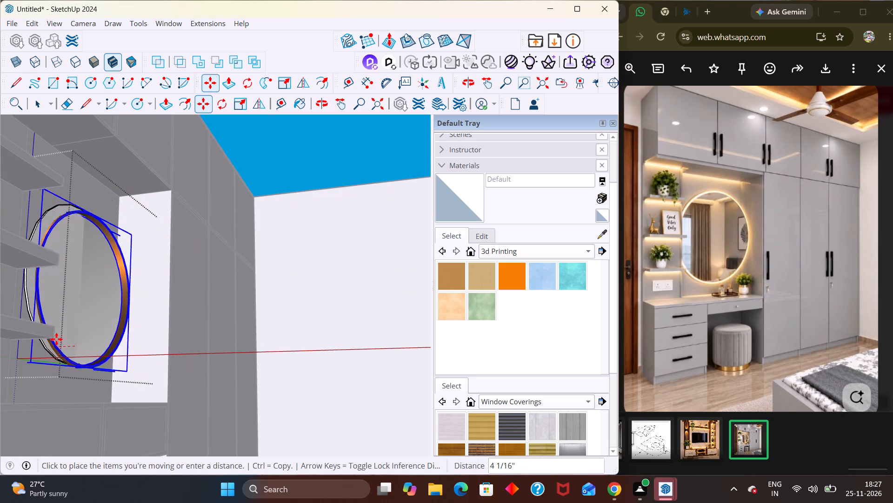
click(55, 335)
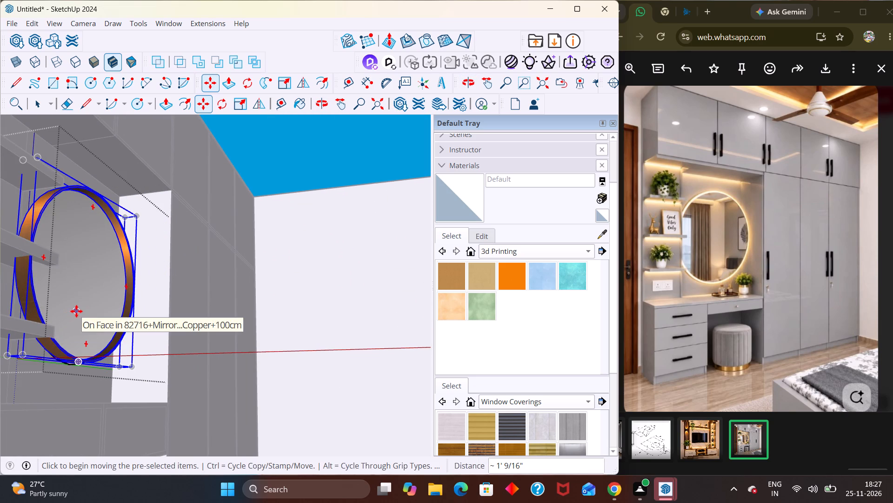
key(space)
scroll(76, 311, down, 3)
scroll(93, 328, up, 1)
scroll(98, 333, down, 3)
key(Escape)
key(grave)
click(252, 165)
Inside the mirror group, select only the bronze-framed mirror and raise it about 6 7/8" in front of the round disc.
middle_drag(182, 262, 8, 322)
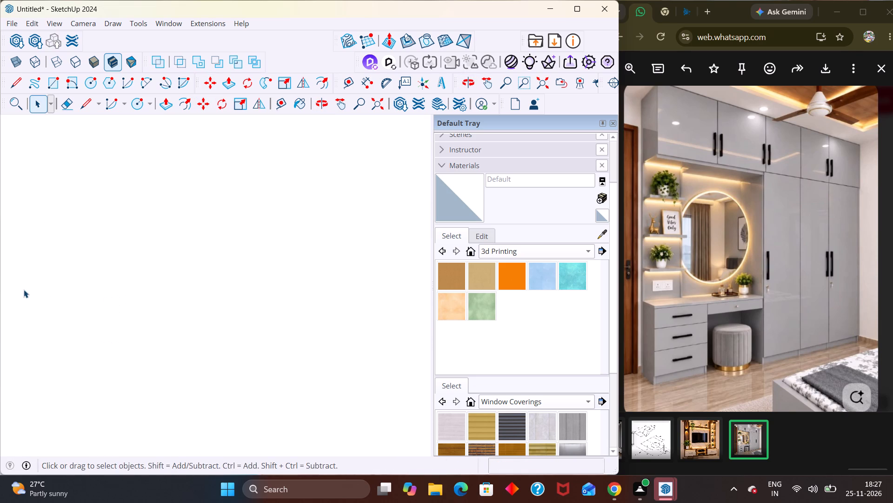
scroll(70, 285, down, 12)
scroll(228, 318, up, 1)
scroll(231, 319, down, 4)
middle_drag(192, 354, 167, 479)
scroll(181, 483, up, 1)
scroll(59, 271, up, 5)
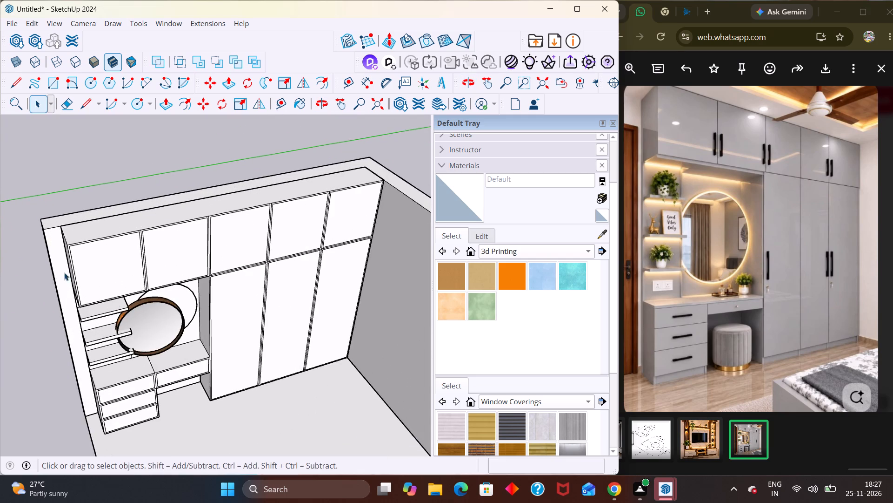
middle_drag(111, 304, 0, 253)
scroll(76, 291, up, 1)
scroll(149, 258, up, 6)
click(170, 341)
click(161, 331)
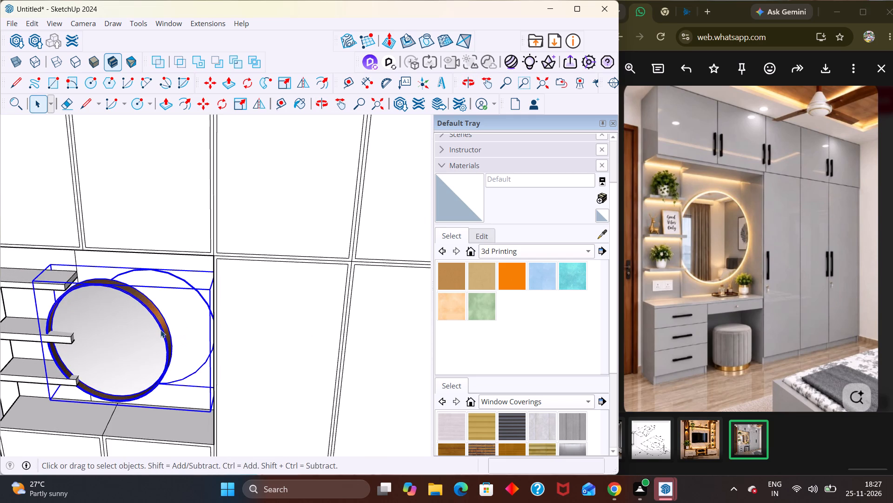
double_click(160, 328)
triple_click(147, 341)
key(m)
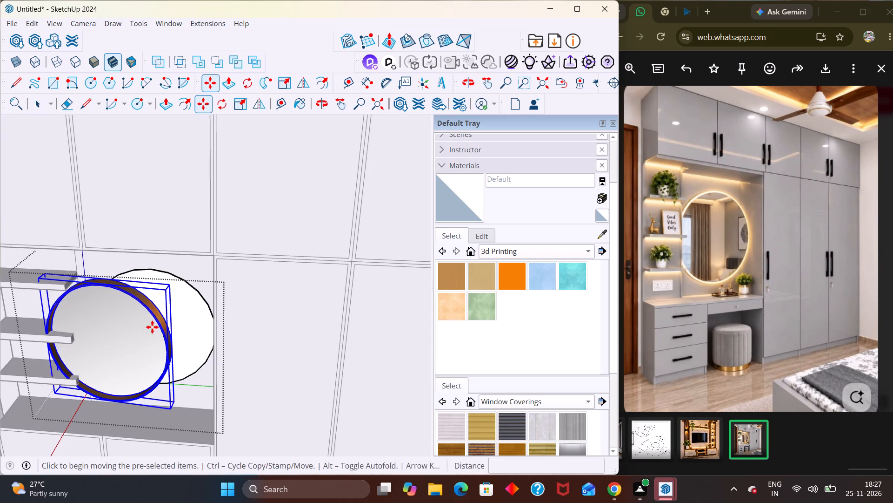
click(173, 413)
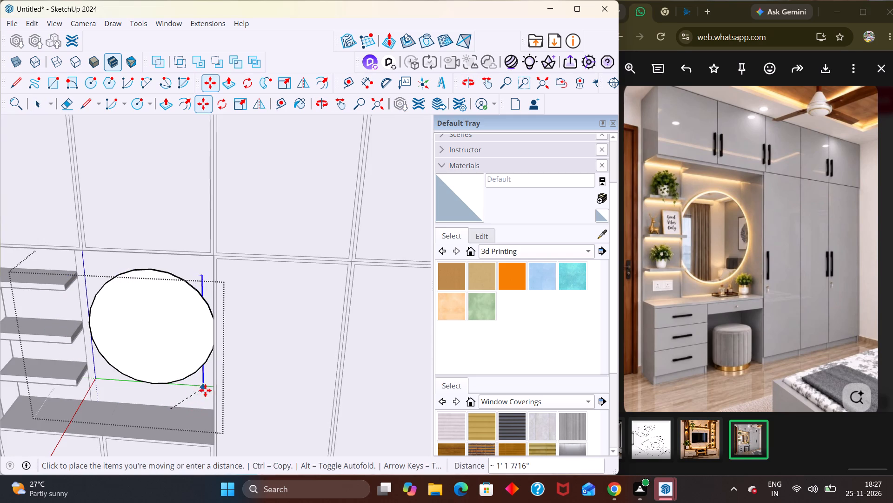
middle_drag(220, 380, 239, 416)
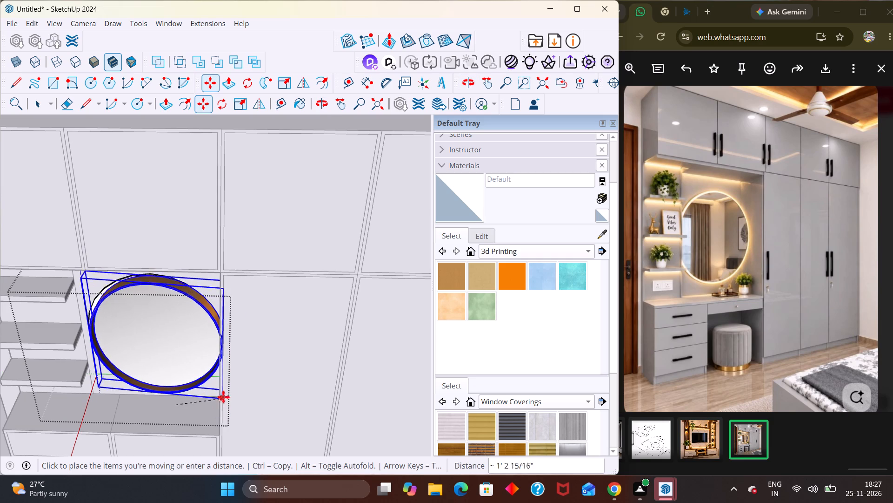
middle_drag(212, 393, 217, 398)
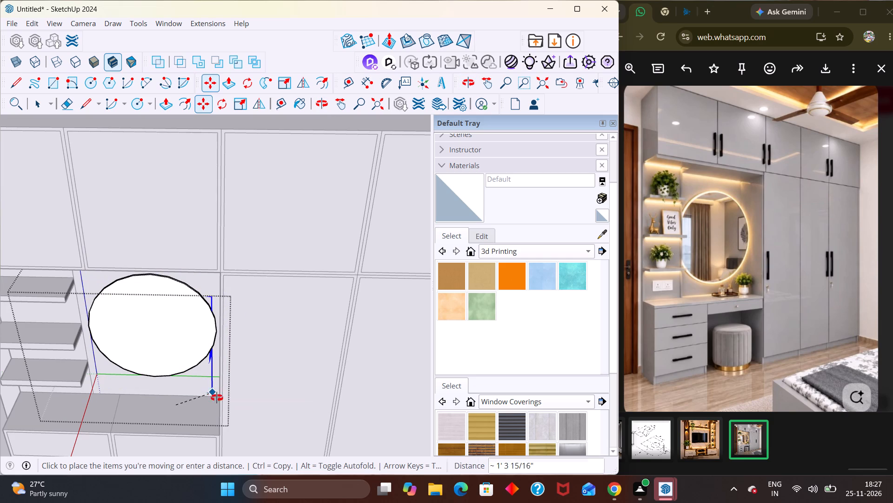
middle_drag(217, 398, 460, 296)
middle_drag(307, 350, 338, 347)
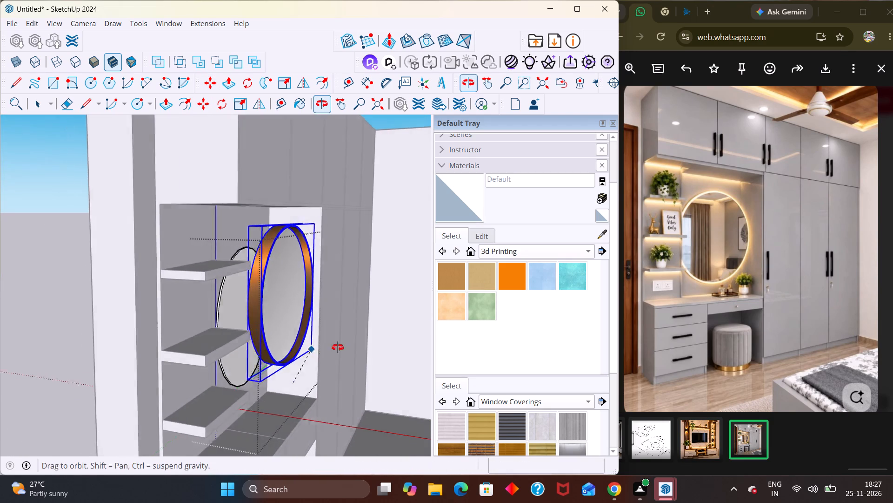
middle_drag(338, 347, 383, 329)
middle_drag(249, 381, 0, 392)
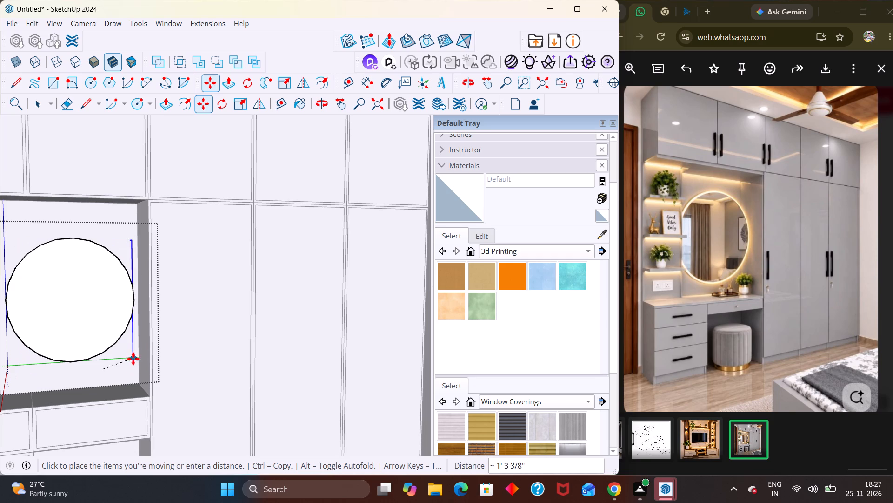
middle_drag(145, 354, 122, 476)
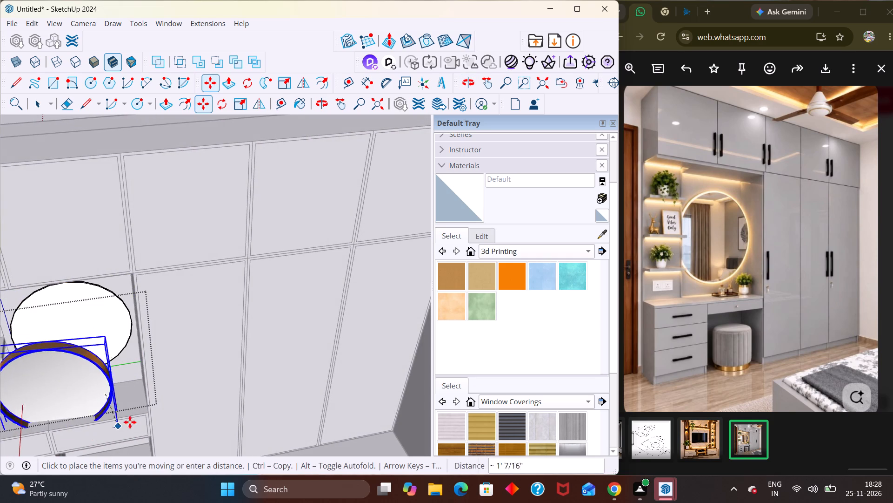
middle_drag(137, 359, 278, 359)
middle_drag(285, 354, 300, 340)
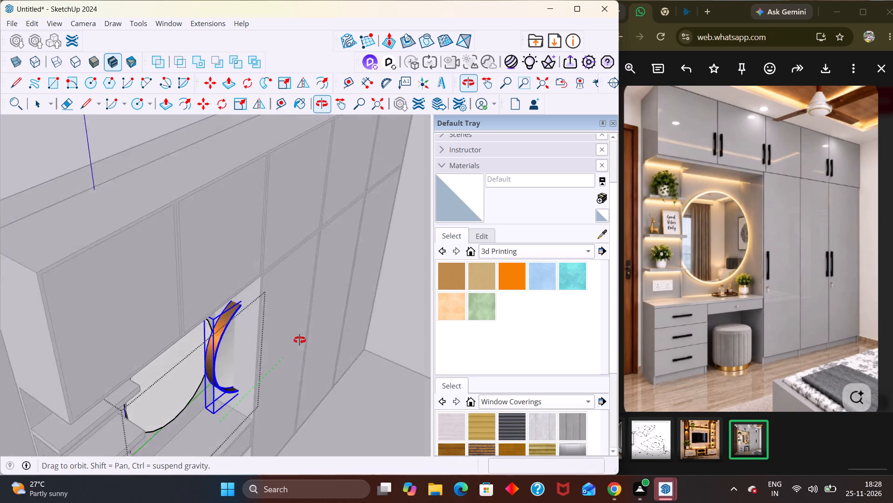
middle_drag(300, 340, 304, 335)
middle_drag(307, 333, 358, 284)
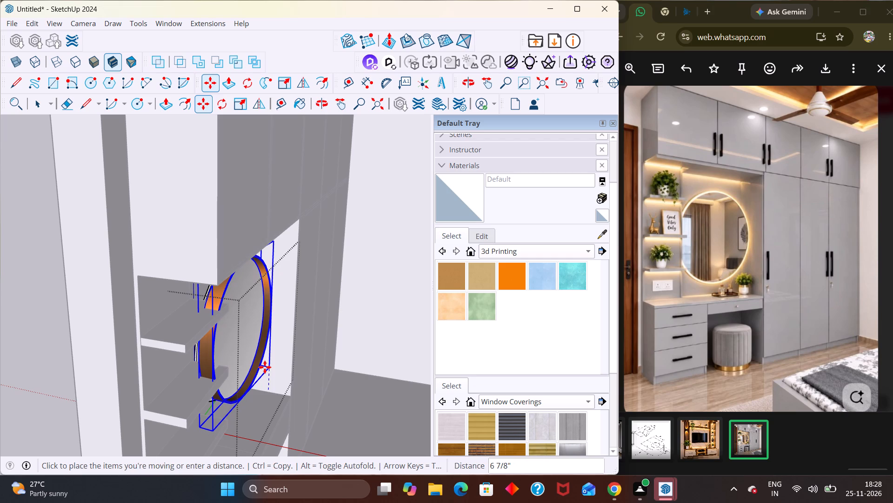
click(265, 367)
Move the bronze-framed mirror about 1' 1 5/8" away from the shelves, toward the tall wardrobe side.
middle_drag(253, 375, 185, 361)
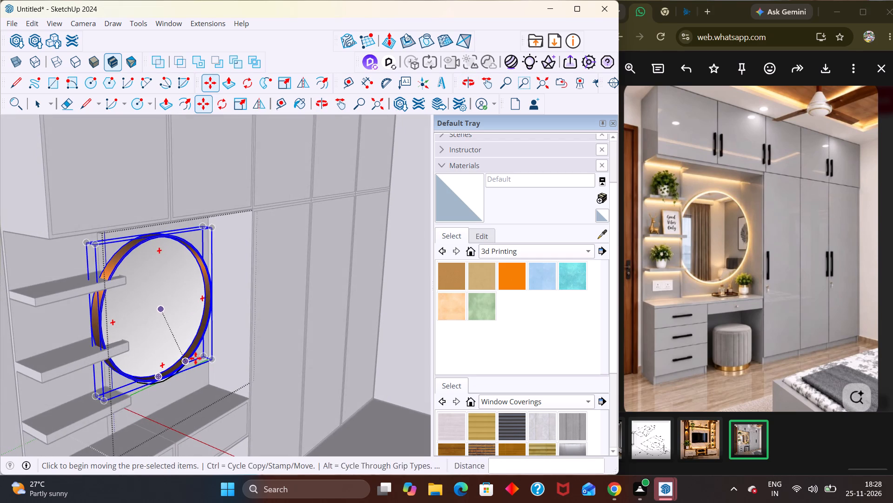
middle_drag(68, 304, 59, 299)
middle_drag(146, 323, 87, 304)
scroll(121, 314, up, 3)
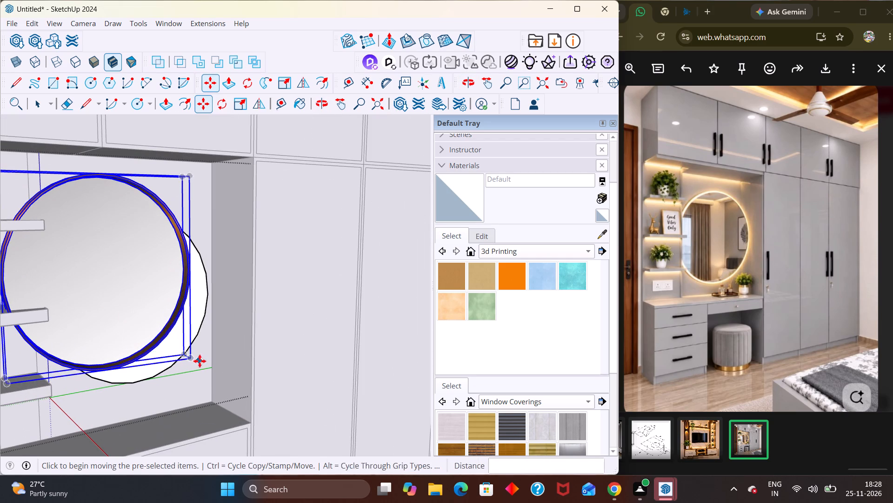
click(191, 359)
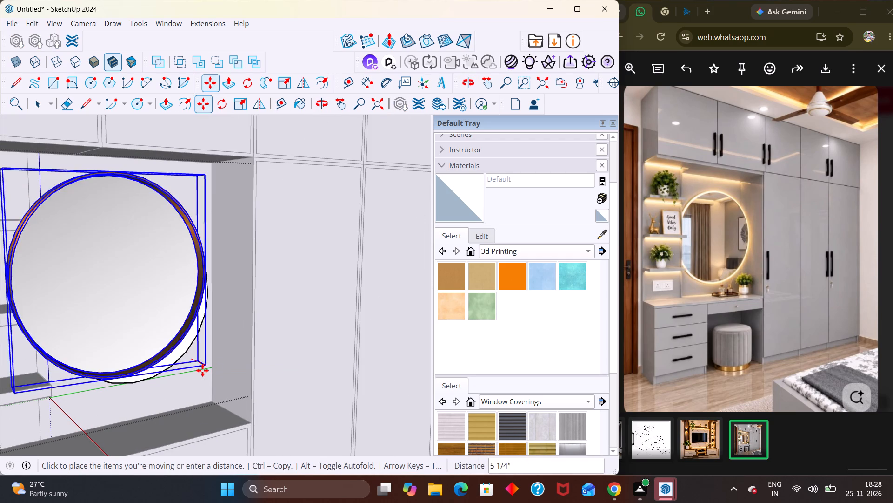
click(249, 378)
Shift the bronze-framed mirror about 3 5/8" back toward the shelves.
middle_drag(194, 388, 219, 414)
scroll(181, 396, down, 3)
middle_drag(242, 403, 313, 357)
scroll(228, 374, up, 1)
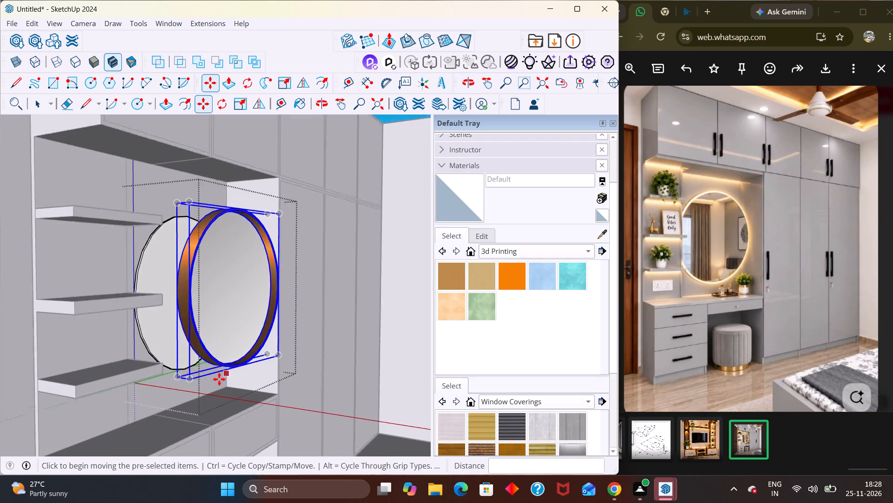
scroll(219, 379, up, 2)
click(184, 385)
click(168, 389)
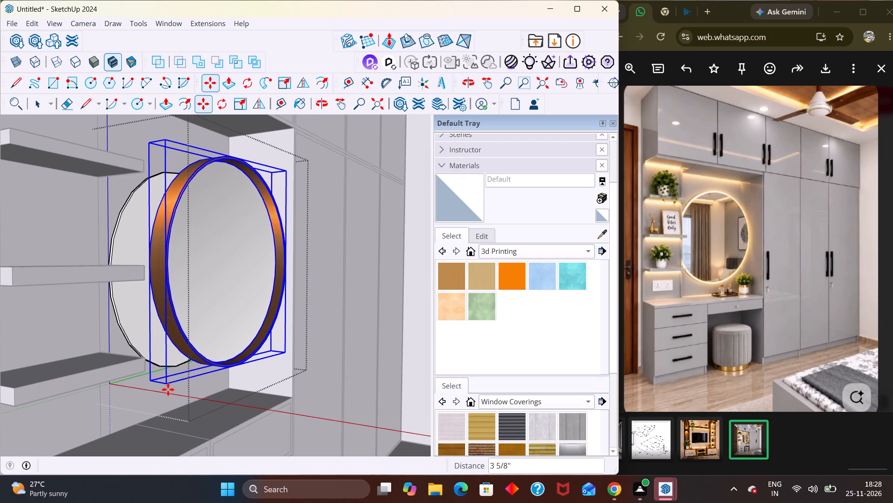
Push the bronze-framed mirror about 6 9/16" back toward the niche wall, against the round disc, and leave the group.
scroll(182, 381, down, 5)
middle_drag(200, 408, 104, 423)
middle_drag(138, 377, 147, 454)
scroll(147, 454, up, 2)
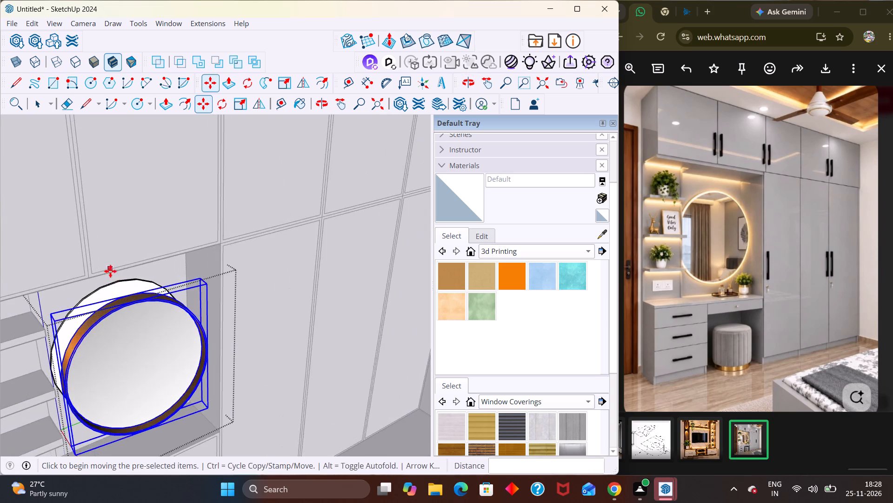
scroll(110, 271, up, 2)
middle_drag(129, 297, 130, 382)
scroll(130, 382, up, 2)
click(130, 337)
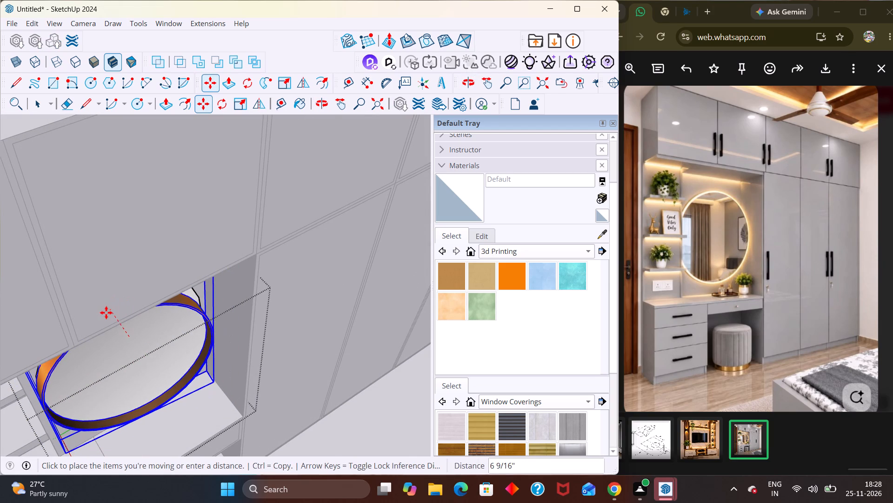
click(106, 313)
middle_drag(137, 359, 114, 236)
middle_drag(164, 302, 281, 301)
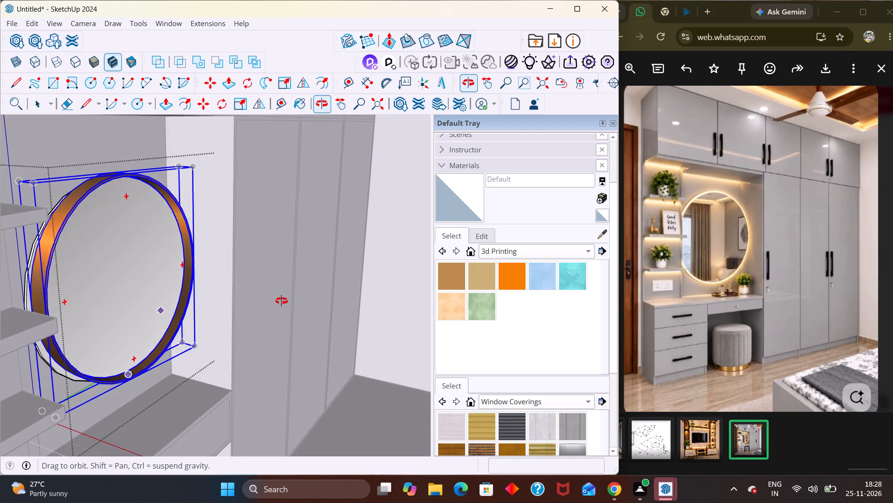
middle_drag(281, 301, 252, 301)
middle_drag(212, 292, 226, 338)
scroll(200, 397, down, 3)
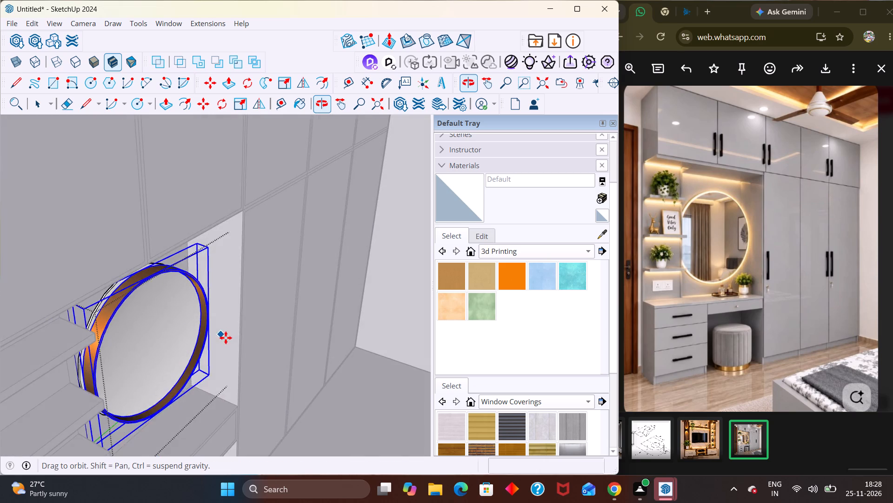
middle_drag(226, 338, 226, 338)
scroll(226, 338, down, 4)
key(space)
key(grave)
key(Escape)
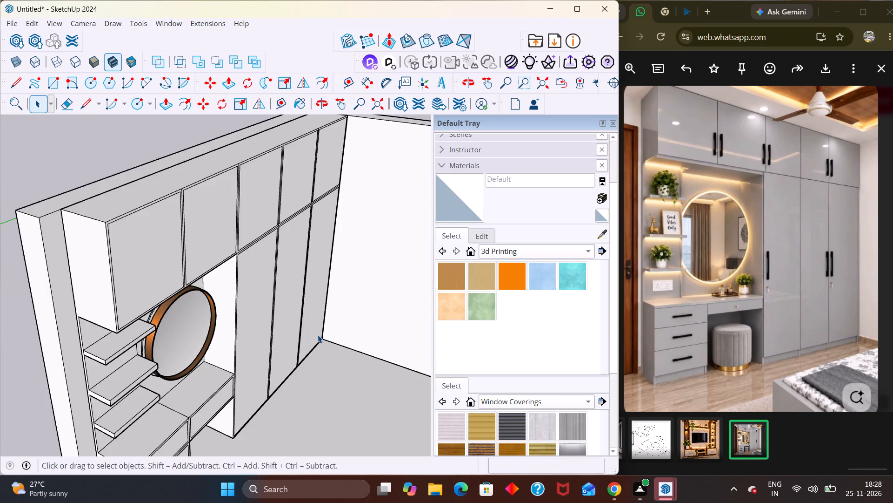
Examine the whole unit and the mirror's position relative to the shelves and the disc from several angles.
scroll(320, 327, down, 2)
middle_drag(293, 366, 172, 315)
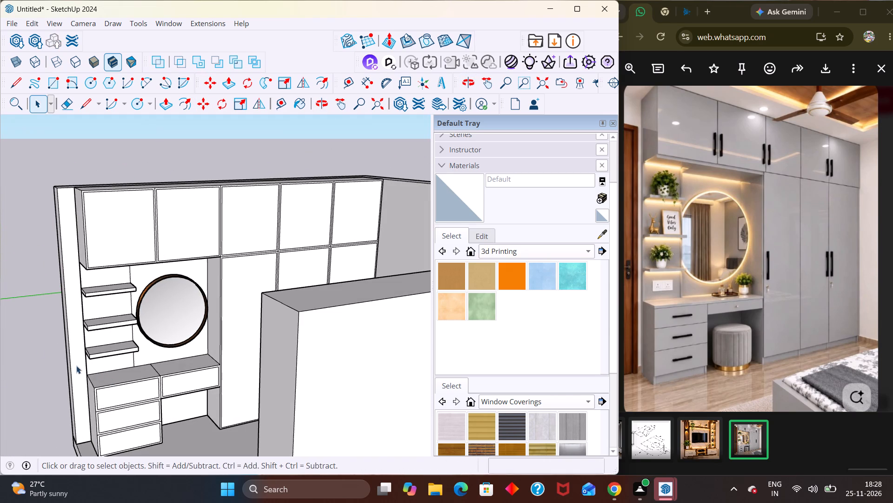
click(57, 365)
middle_drag(87, 374, 263, 377)
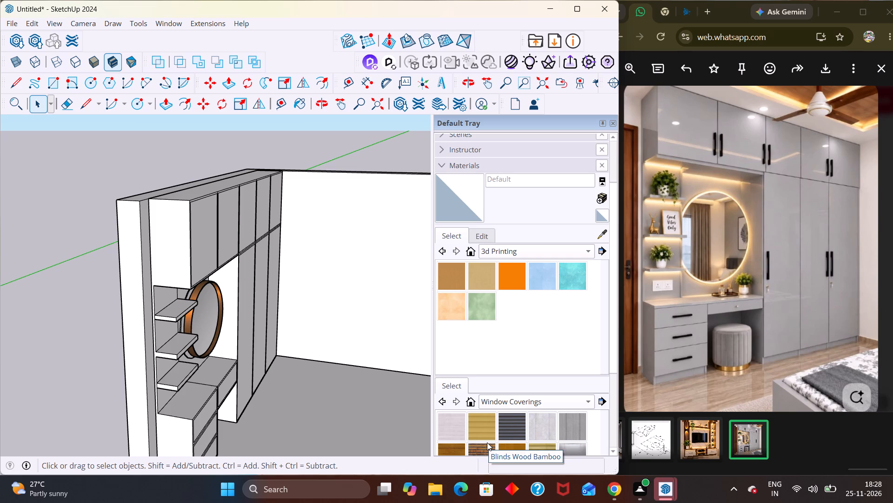
scroll(267, 194, down, 7)
middle_drag(333, 285, 150, 297)
scroll(135, 308, up, 6)
middle_drag(178, 301, 229, 278)
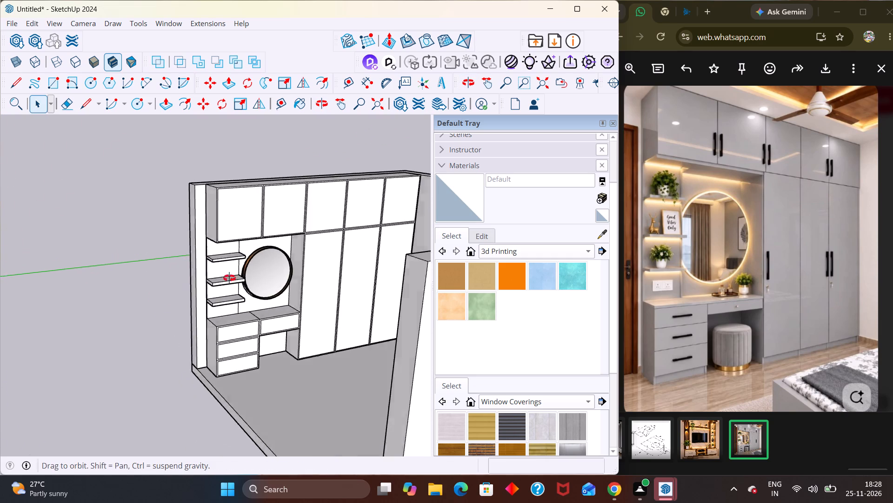
middle_drag(229, 278, 233, 237)
scroll(234, 238, up, 4)
middle_drag(280, 299, 276, 291)
scroll(280, 299, up, 2)
scroll(240, 280, up, 3)
middle_drag(303, 294, 282, 319)
scroll(303, 298, up, 1)
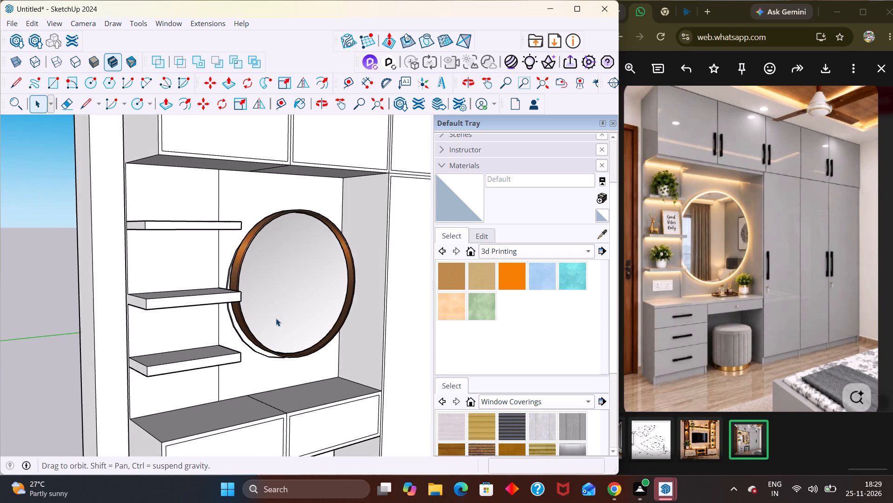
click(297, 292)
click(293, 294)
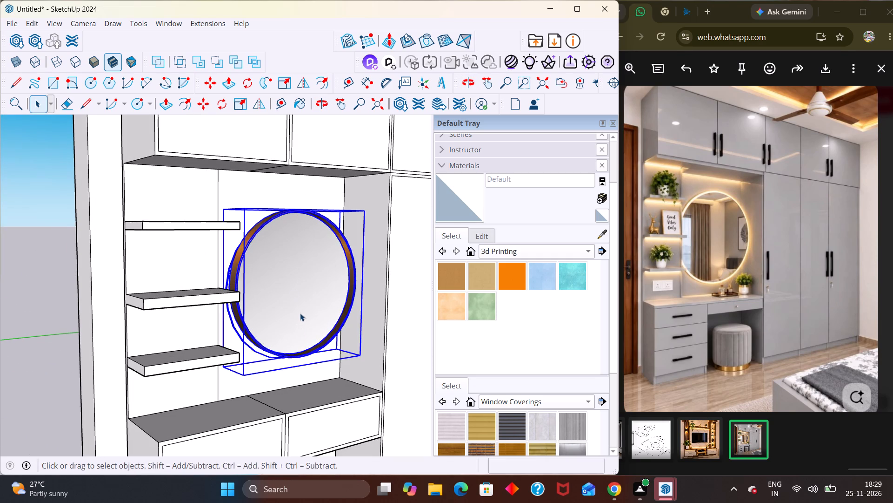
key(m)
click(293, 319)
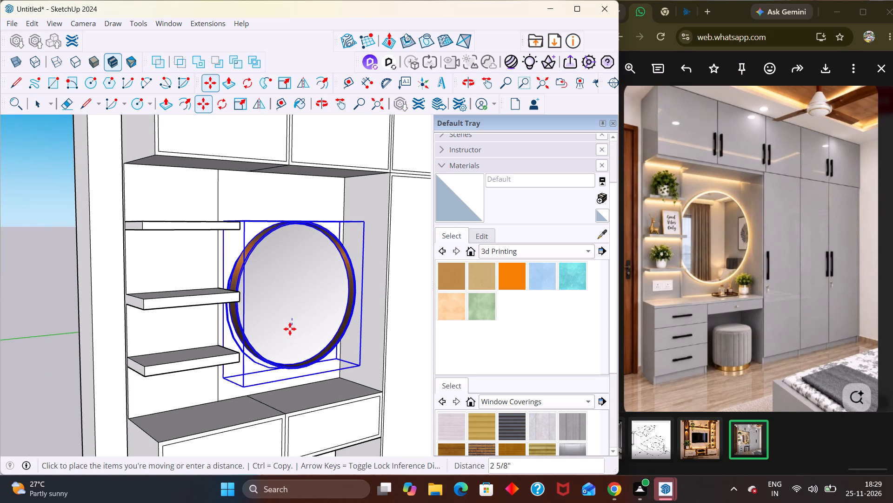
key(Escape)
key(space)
Inside the mirror group, lower only the bronze-framed mirror slightly, straight down in front of the round disc.
triple_click(290, 310)
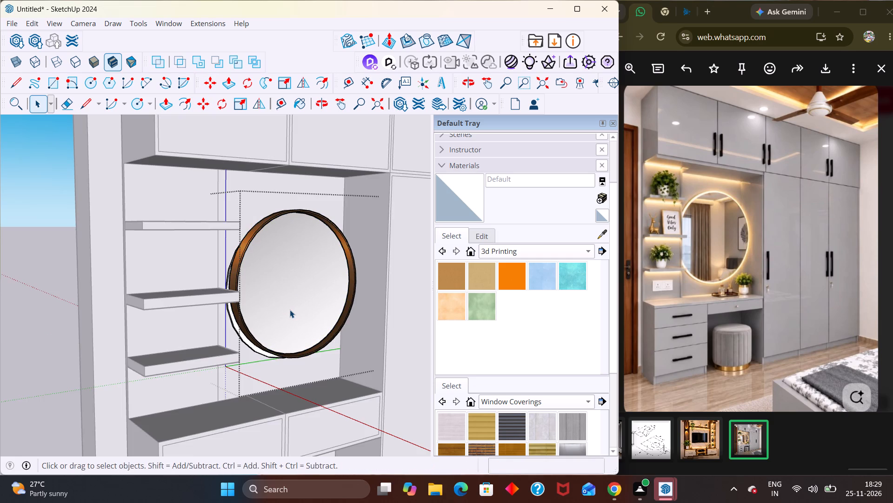
key(m)
click(291, 305)
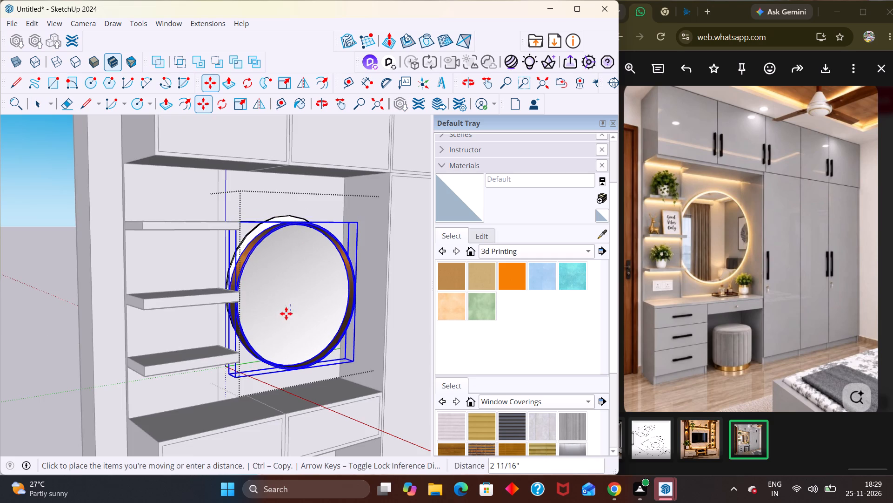
click(284, 311)
Pull the bronze-framed mirror about 7 9/16" forward from the niche wall and leave the group.
middle_drag(152, 308, 56, 313)
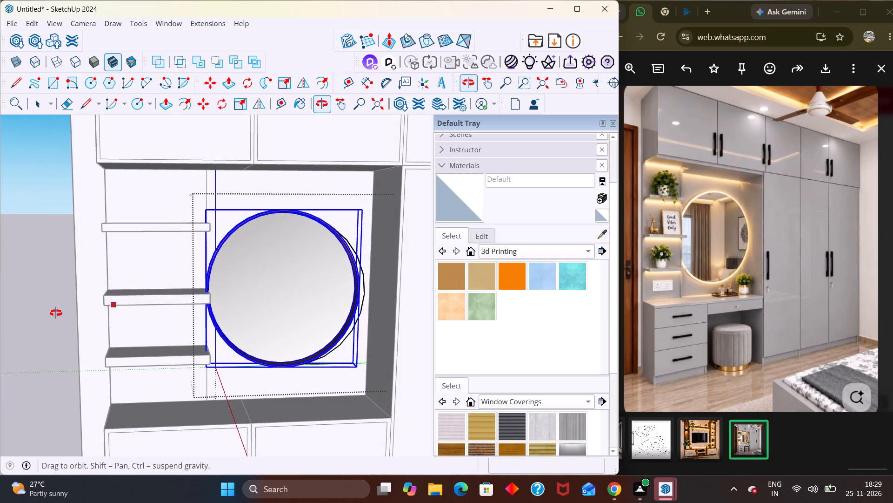
middle_drag(56, 313, 108, 314)
middle_drag(172, 334, 123, 333)
click(254, 319)
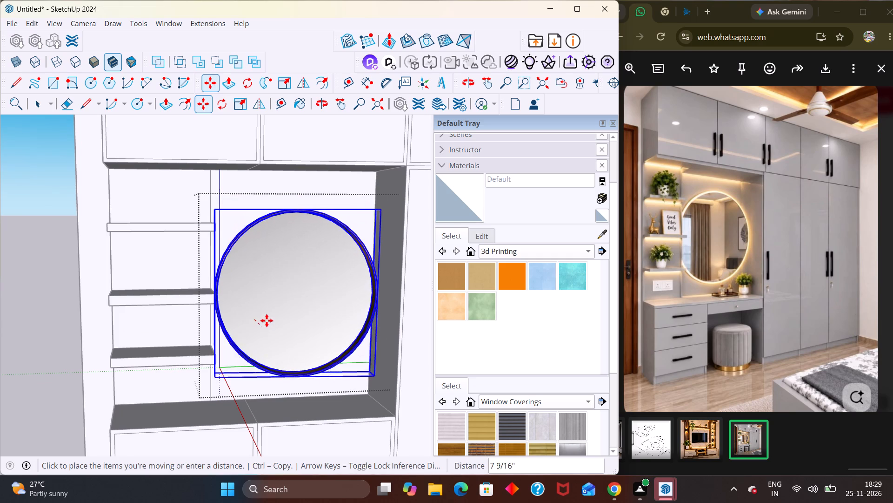
click(268, 323)
scroll(278, 288, down, 5)
key(space)
scroll(280, 284, down, 2)
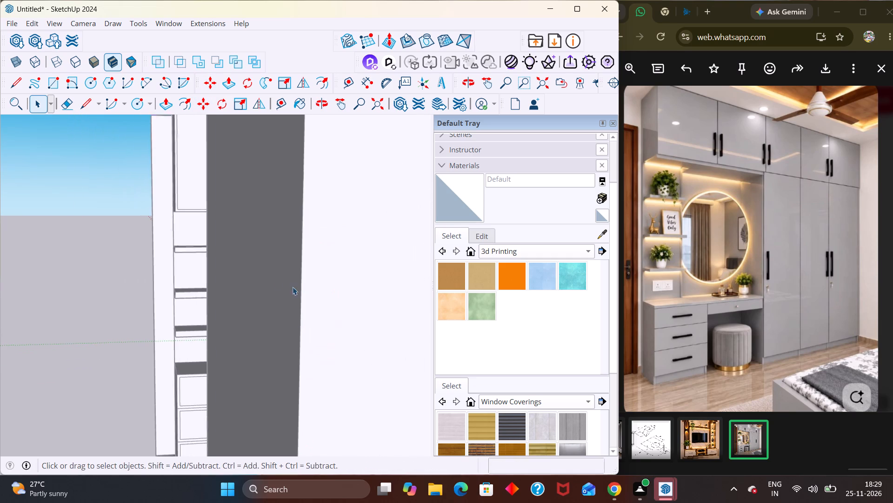
scroll(293, 287, down, 3)
key(Escape)
Examine the mirror's alignment and its gap to the round disc behind it from the side and front.
middle_drag(172, 317, 340, 281)
scroll(245, 337, down, 1)
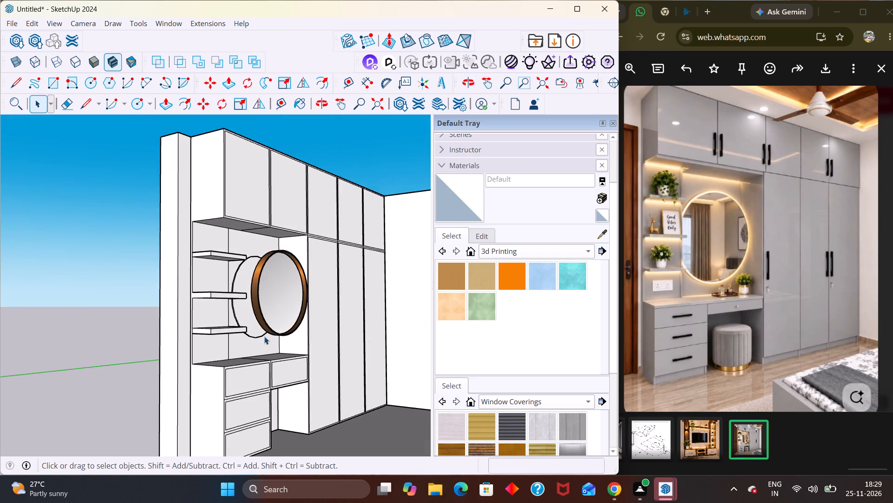
middle_drag(264, 336, 202, 361)
scroll(202, 361, up, 7)
scroll(270, 310, down, 3)
middle_drag(258, 334, 207, 408)
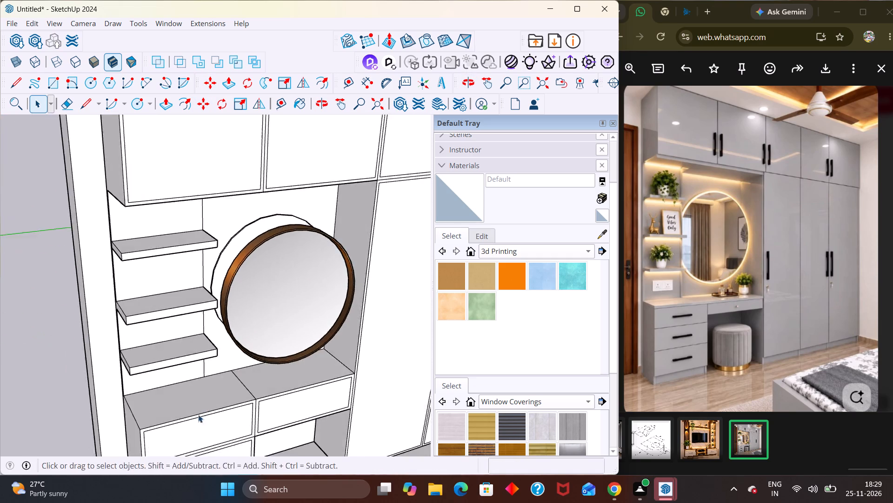
Inside the mirror group, raise the bronze-framed mirror so it sits in front of the round disc, and leave the group.
scroll(229, 376, up, 1)
middle_drag(238, 365, 145, 439)
double_click(314, 330)
click(314, 330)
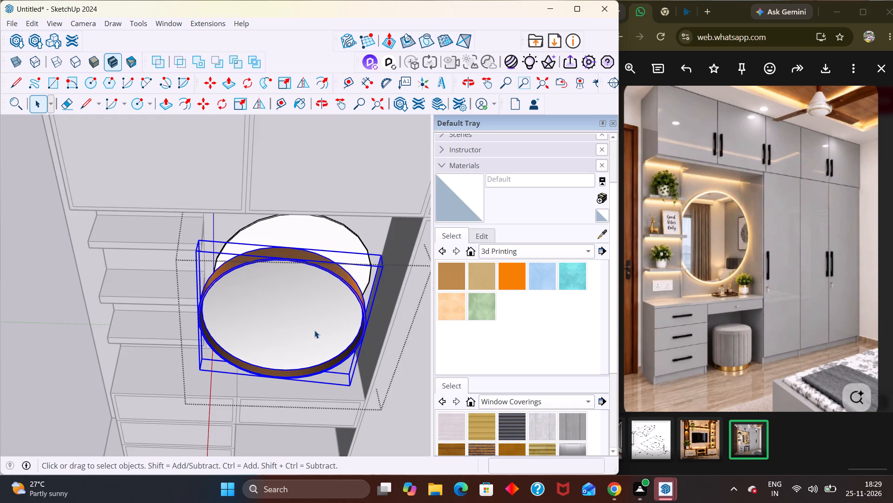
key(m)
click(320, 289)
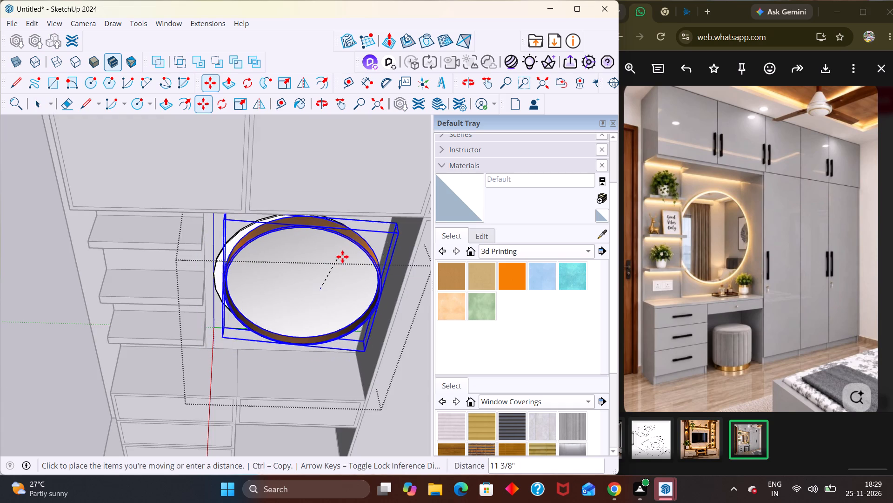
middle_drag(332, 262, 331, 327)
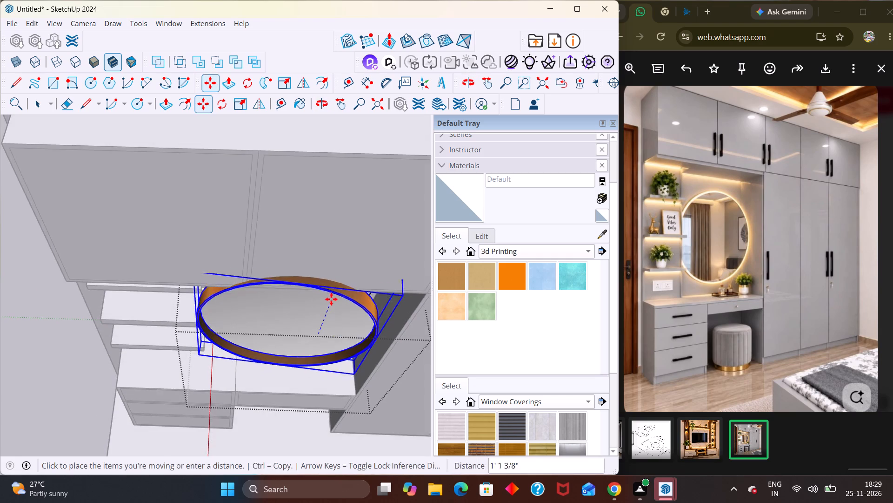
scroll(332, 296, up, 1)
middle_drag(332, 296, 336, 196)
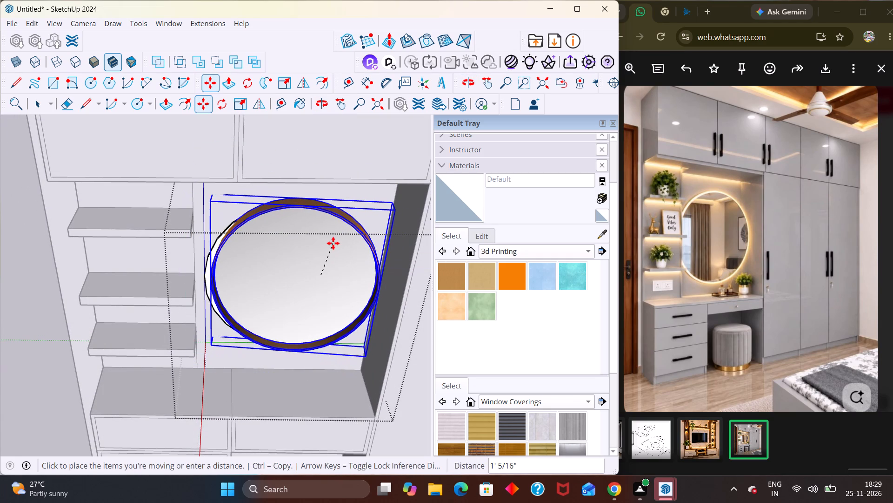
middle_drag(329, 264, 317, 334)
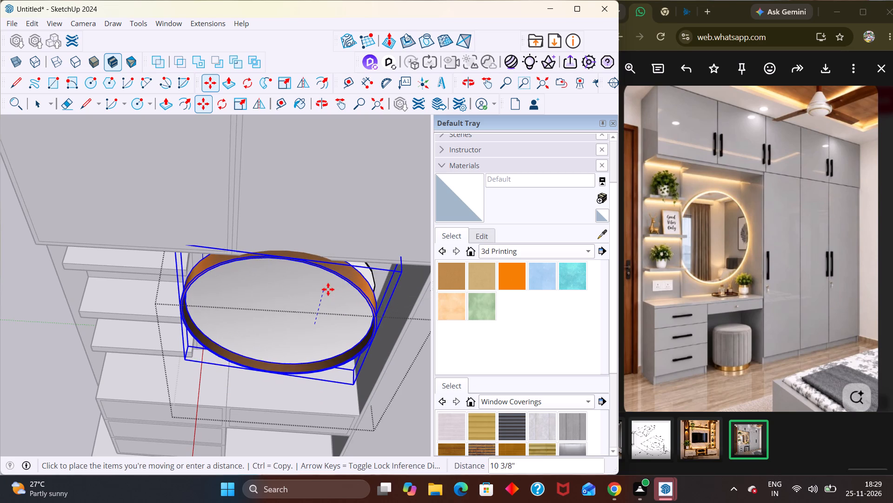
click(334, 287)
middle_drag(319, 340, 356, 237)
key(space)
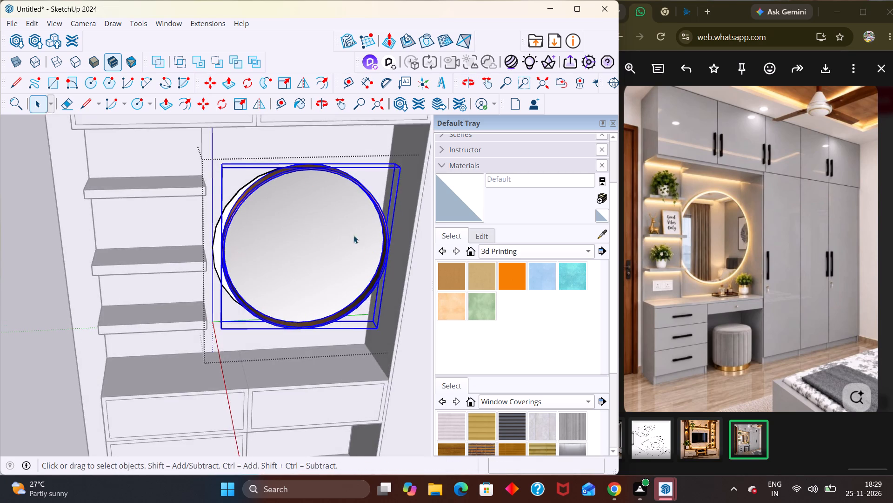
scroll(353, 236, down, 5)
click(157, 345)
middle_drag(234, 326, 360, 217)
middle_drag(325, 262, 316, 274)
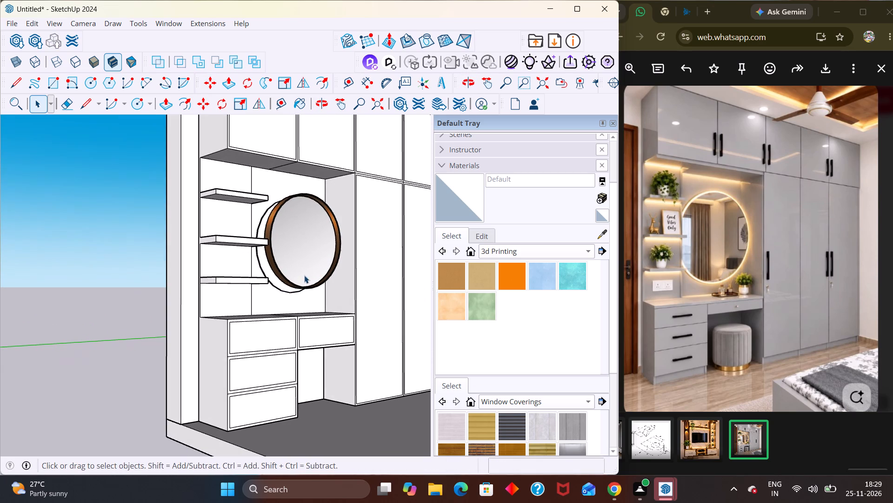
Inside the mirror group, move the bronze-framed mirror back against the round disc on the niche wall and leave the group.
click(297, 276)
scroll(290, 279, up, 3)
double_click(290, 278)
click(290, 278)
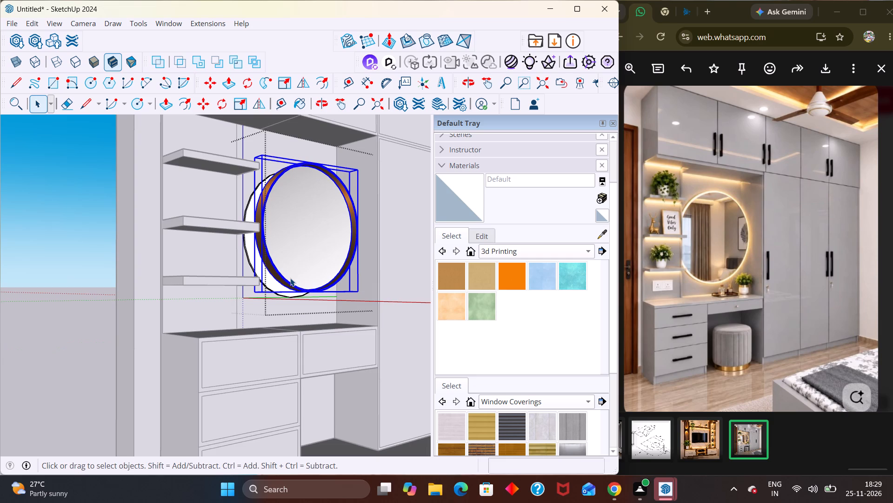
key(m)
scroll(286, 304, up, 2)
click(308, 288)
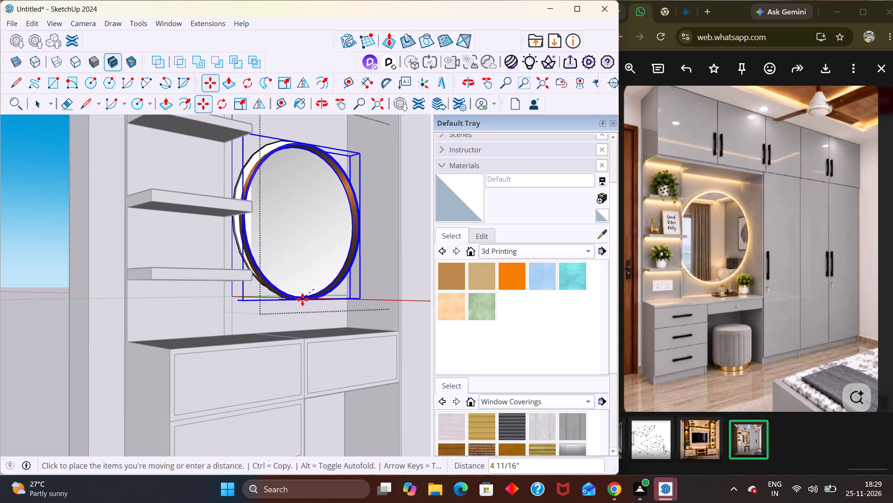
click(295, 294)
scroll(302, 291, down, 4)
scroll(338, 305, up, 1)
middle_drag(338, 305, 230, 341)
key(space)
scroll(227, 339, down, 5)
click(0, 315)
middle_drag(76, 303, 263, 254)
key(Escape)
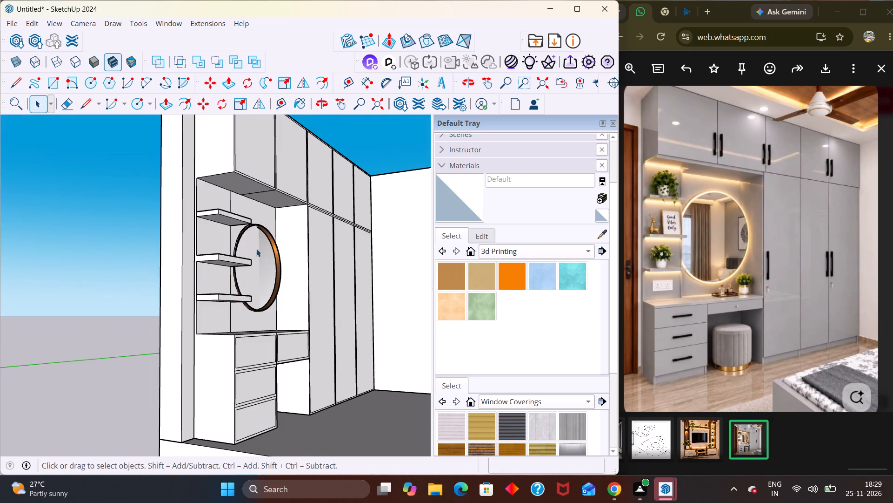
Examine from the front and from above how closely the bronze-framed mirror covers the round disc behind it.
middle_drag(269, 272, 187, 270)
scroll(268, 272, up, 2)
scroll(219, 245, up, 4)
middle_drag(234, 224, 155, 333)
scroll(154, 333, up, 1)
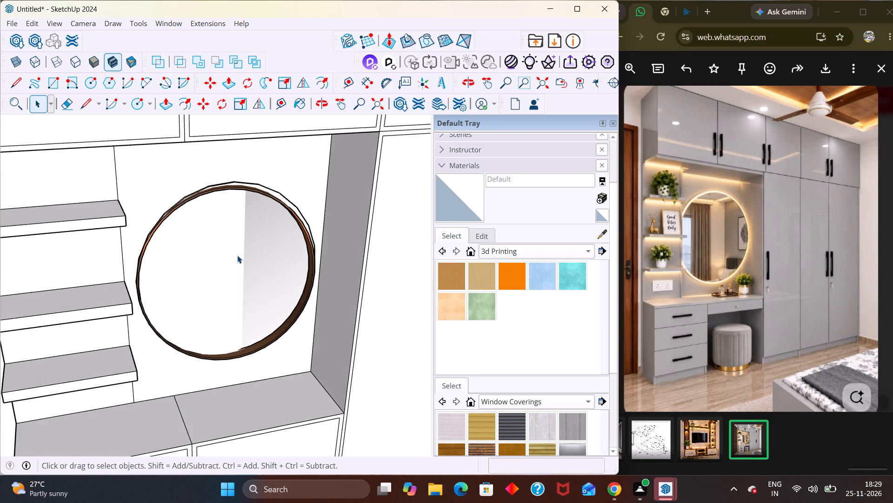
click(238, 252)
middle_drag(257, 243, 118, 360)
middle_drag(202, 289, 218, 216)
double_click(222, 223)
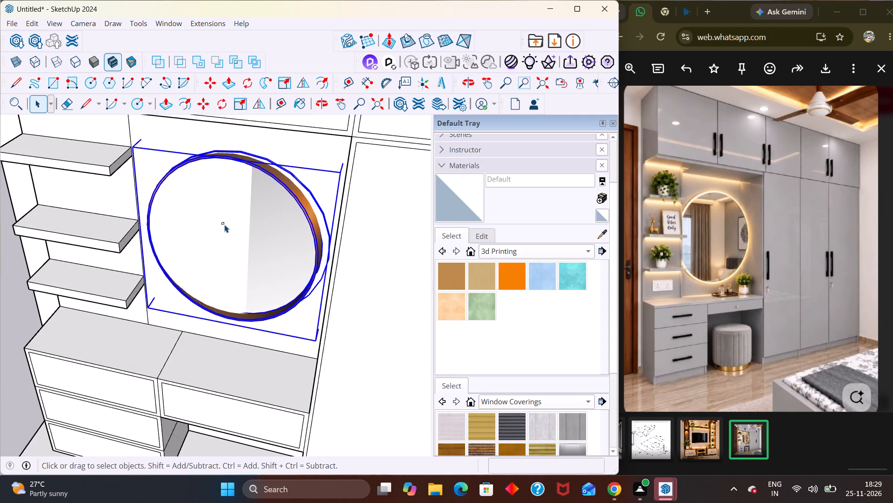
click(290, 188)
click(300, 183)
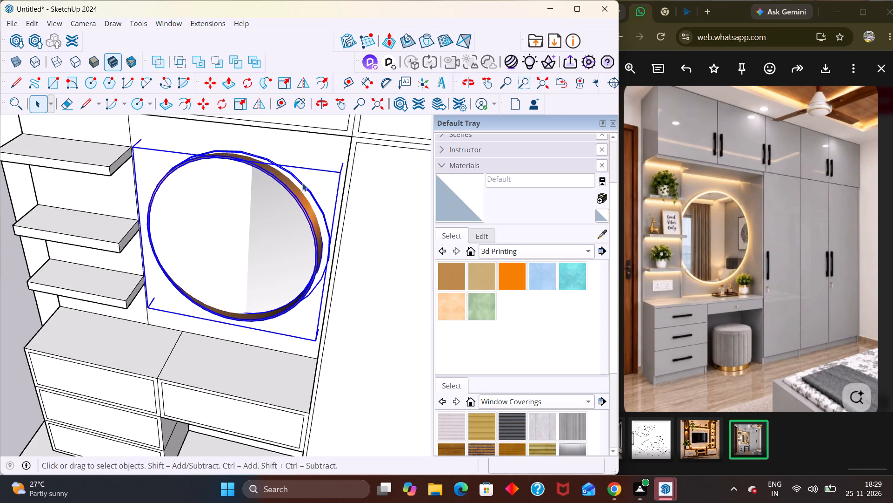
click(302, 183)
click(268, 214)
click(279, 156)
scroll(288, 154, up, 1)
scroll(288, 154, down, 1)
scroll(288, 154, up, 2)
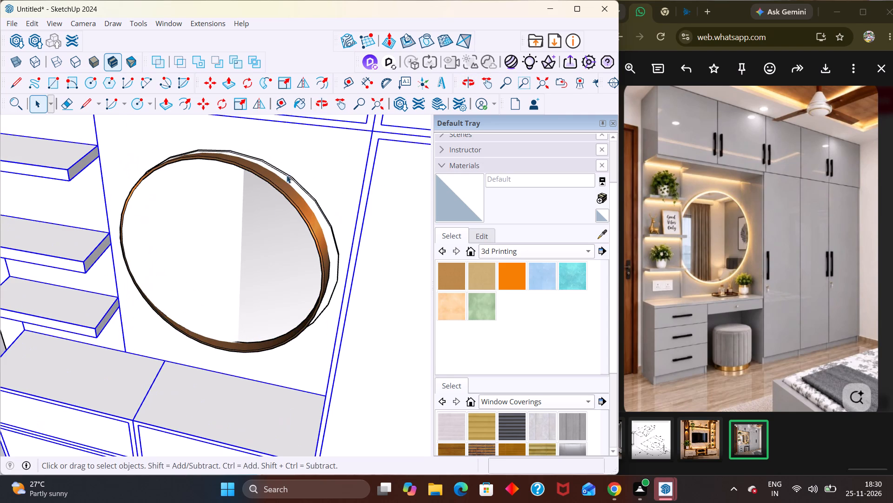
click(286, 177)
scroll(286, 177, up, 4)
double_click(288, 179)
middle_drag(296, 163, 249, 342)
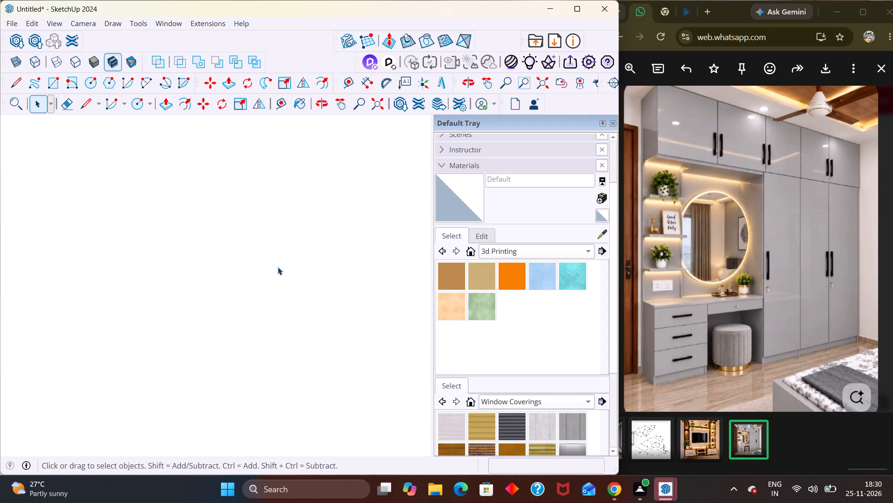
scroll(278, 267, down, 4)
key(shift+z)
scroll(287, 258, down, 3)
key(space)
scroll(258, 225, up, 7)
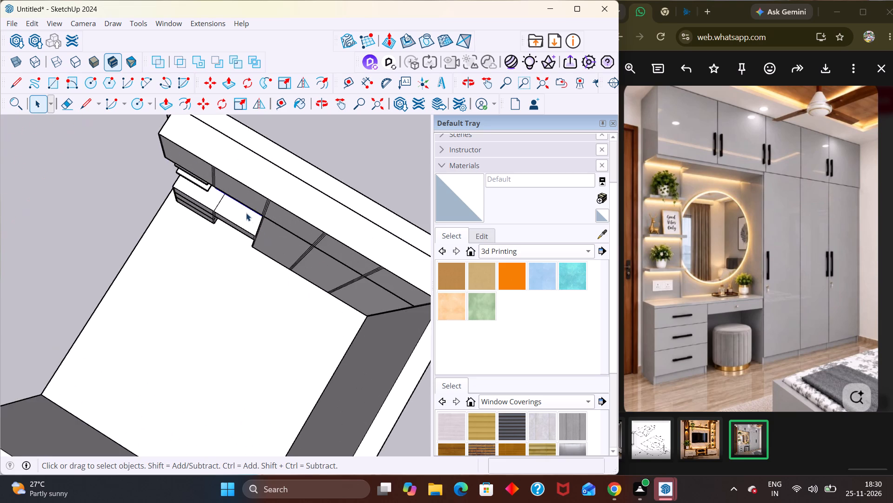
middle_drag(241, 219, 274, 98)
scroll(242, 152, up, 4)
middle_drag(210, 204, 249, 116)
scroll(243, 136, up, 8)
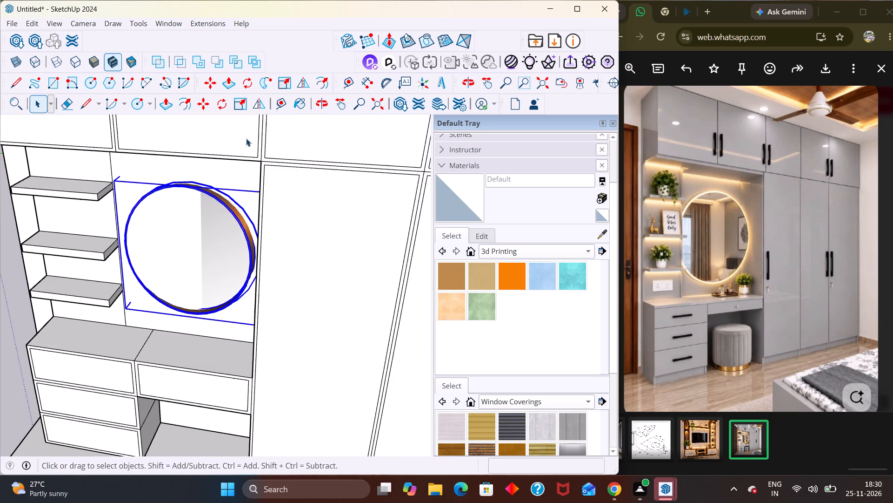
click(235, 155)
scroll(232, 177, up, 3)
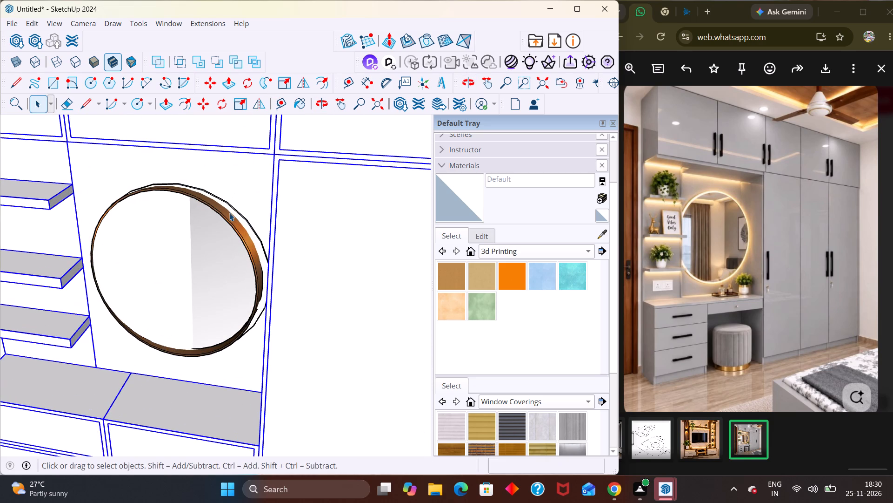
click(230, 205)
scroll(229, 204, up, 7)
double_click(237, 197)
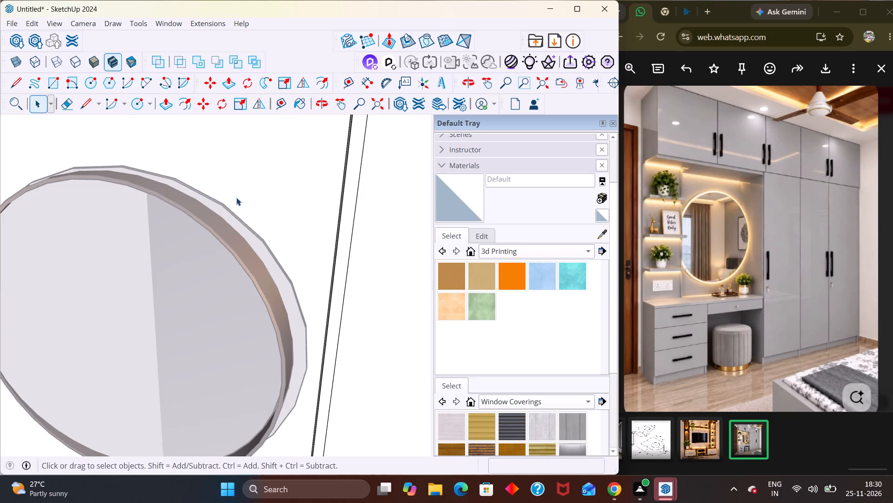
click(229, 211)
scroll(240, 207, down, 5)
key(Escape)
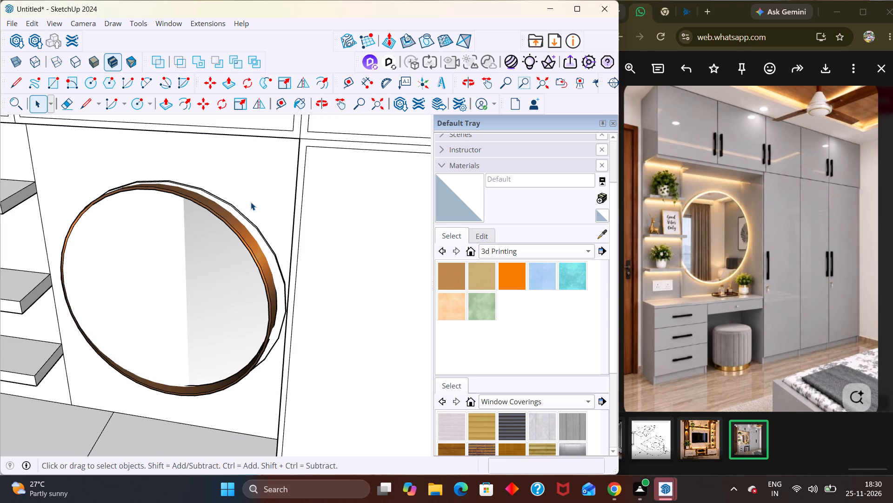
Inside the mirror group, delete the round disc behind the bronze-framed mirror.
key(space)
scroll(236, 207, up, 3)
double_click(236, 207)
click(235, 208)
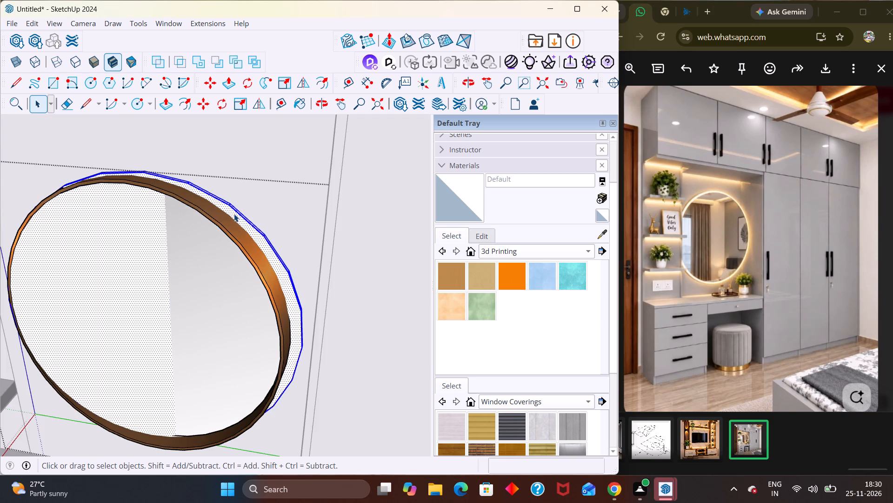
key(Delete)
Examine the bronze-framed mirror in its niche up close, leave its group and review the whole wardrobe unit in the room.
scroll(236, 209, down, 8)
middle_drag(213, 235, 297, 174)
key(space)
scroll(204, 249, down, 3)
middle_drag(232, 235, 264, 201)
click(206, 246)
scroll(220, 250, up, 3)
double_click(220, 250)
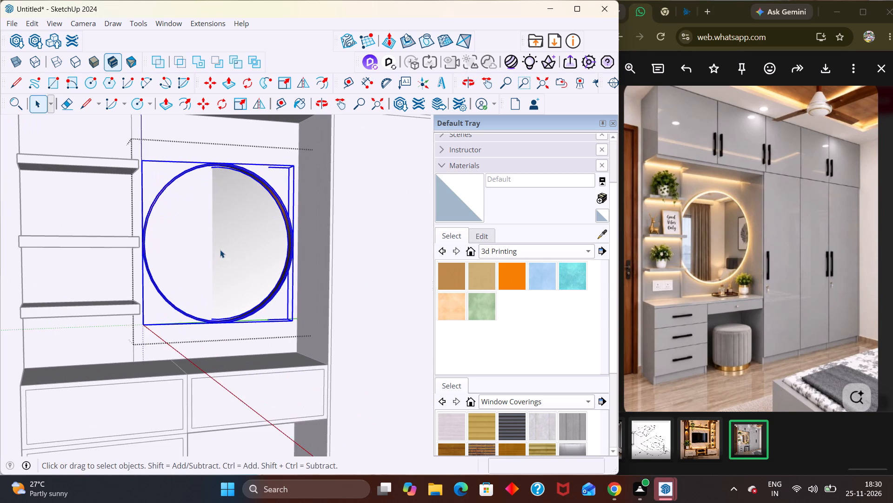
drag(221, 231, 226, 229)
click(226, 226)
key(Escape)
scroll(226, 226, down, 5)
key(space)
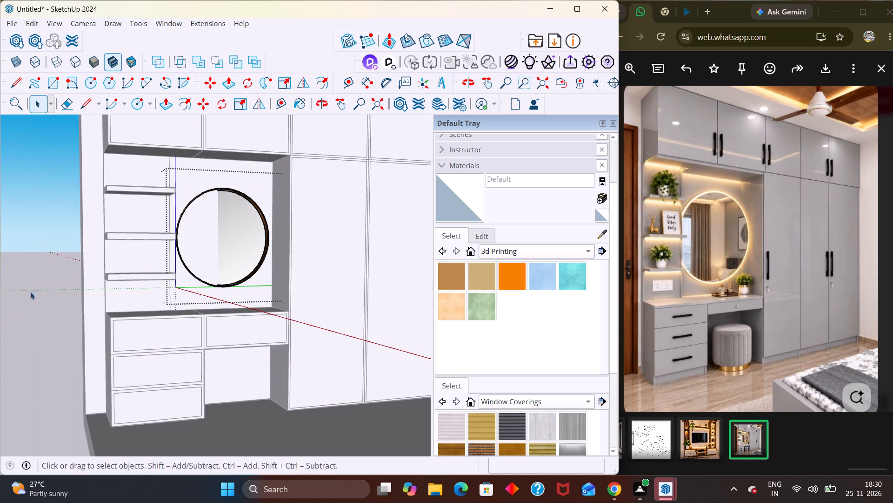
click(10, 295)
scroll(117, 249, down, 6)
scroll(217, 245, down, 4)
middle_drag(212, 260, 294, 279)
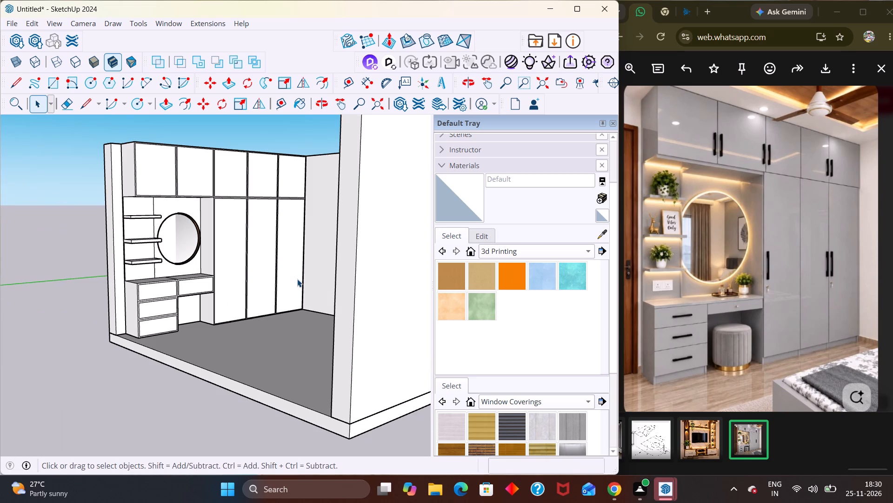
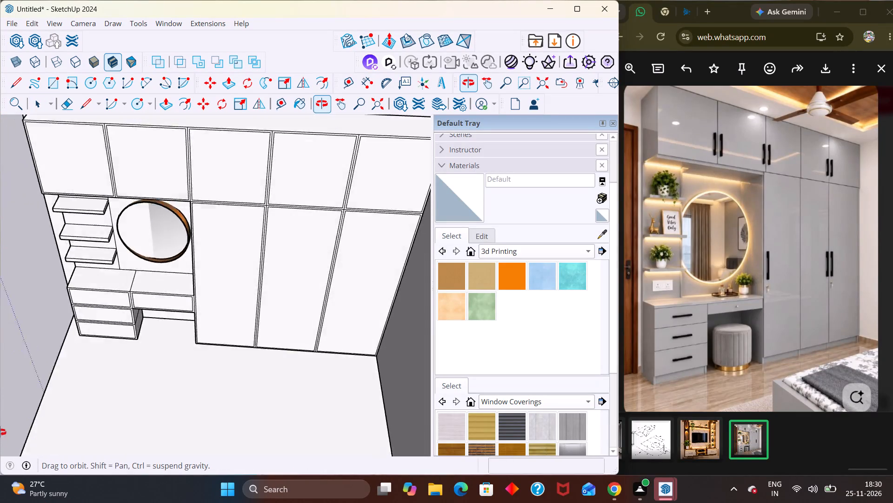
Switch the material library to the Colors-Named collection and browse to its blue-green shades.
scroll(160, 339, down, 1)
click(561, 251)
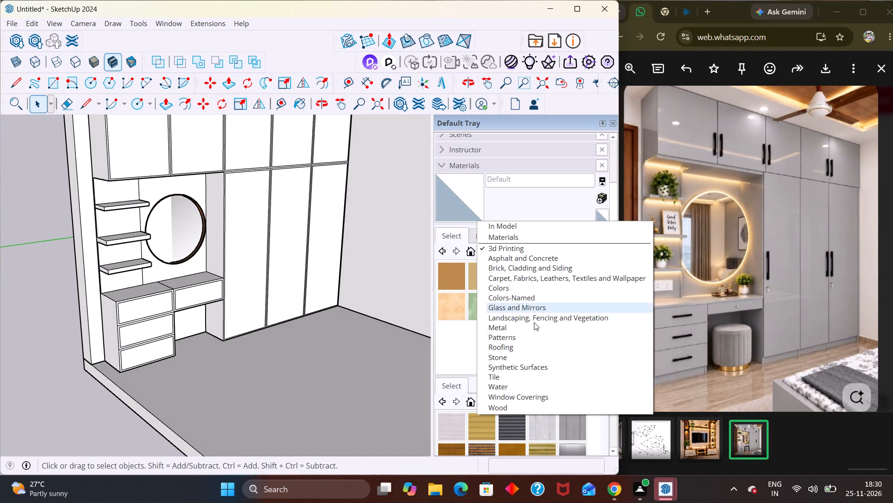
click(507, 298)
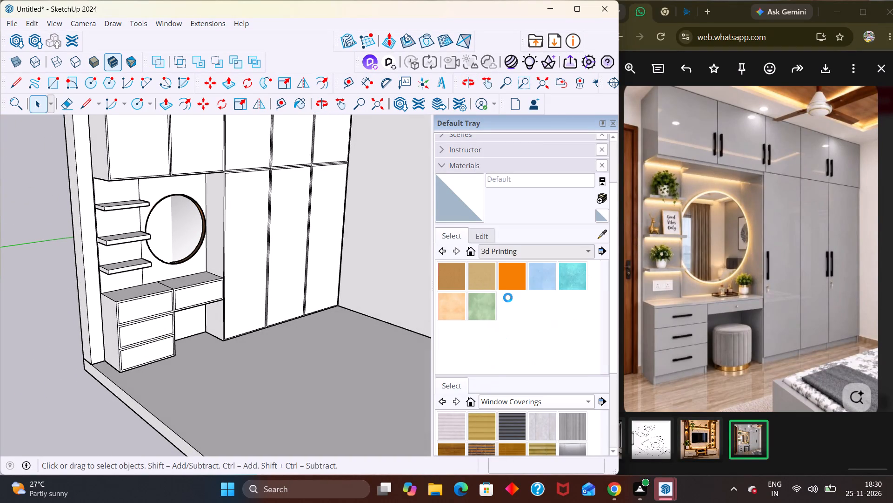
scroll(484, 332, down, 9)
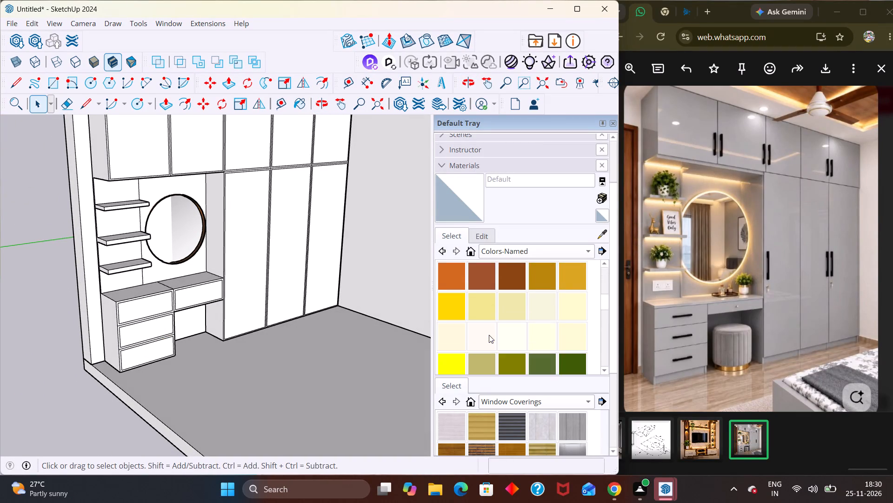
scroll(489, 335, down, 4)
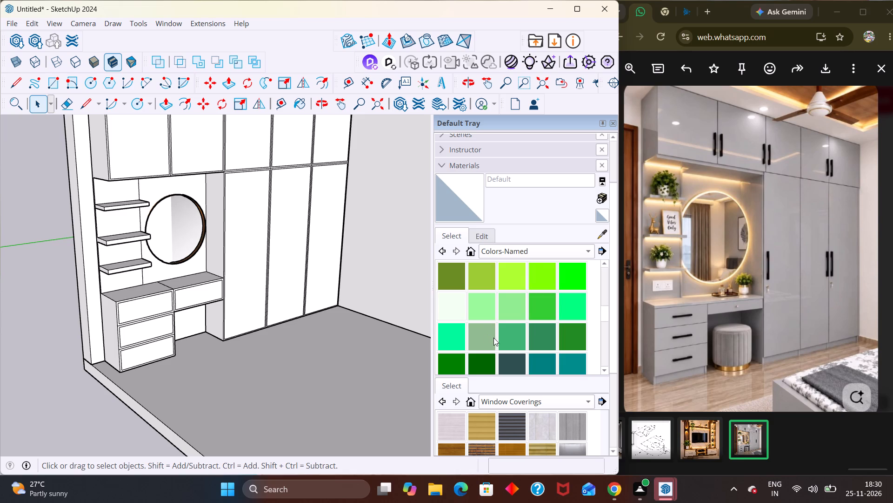
scroll(493, 338, down, 2)
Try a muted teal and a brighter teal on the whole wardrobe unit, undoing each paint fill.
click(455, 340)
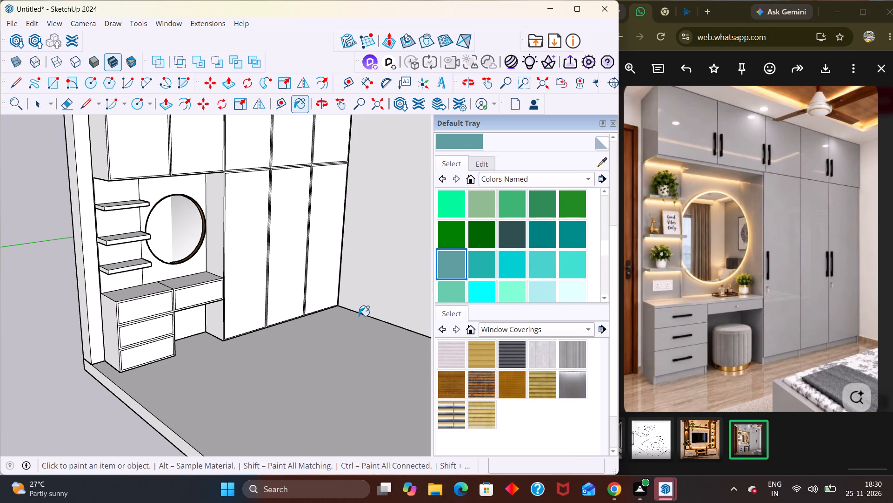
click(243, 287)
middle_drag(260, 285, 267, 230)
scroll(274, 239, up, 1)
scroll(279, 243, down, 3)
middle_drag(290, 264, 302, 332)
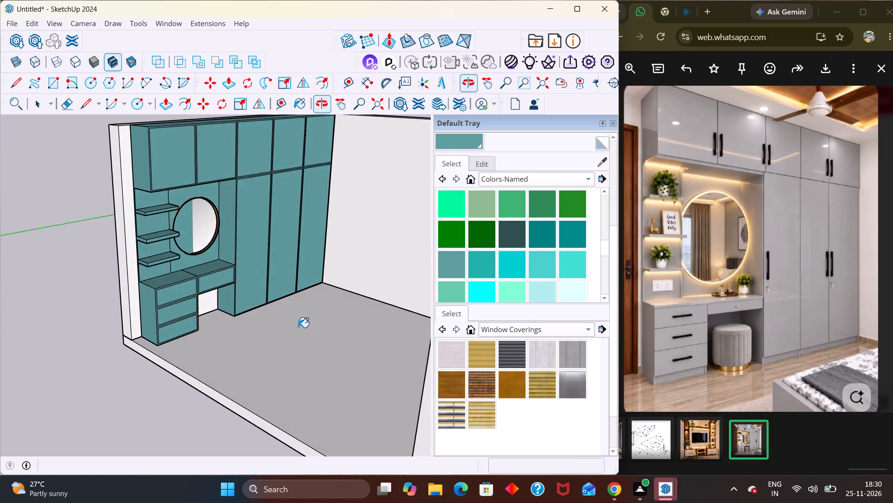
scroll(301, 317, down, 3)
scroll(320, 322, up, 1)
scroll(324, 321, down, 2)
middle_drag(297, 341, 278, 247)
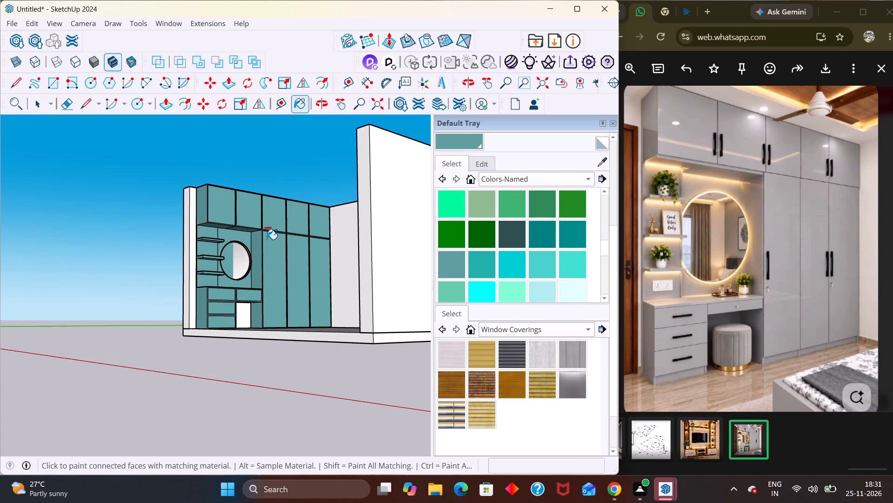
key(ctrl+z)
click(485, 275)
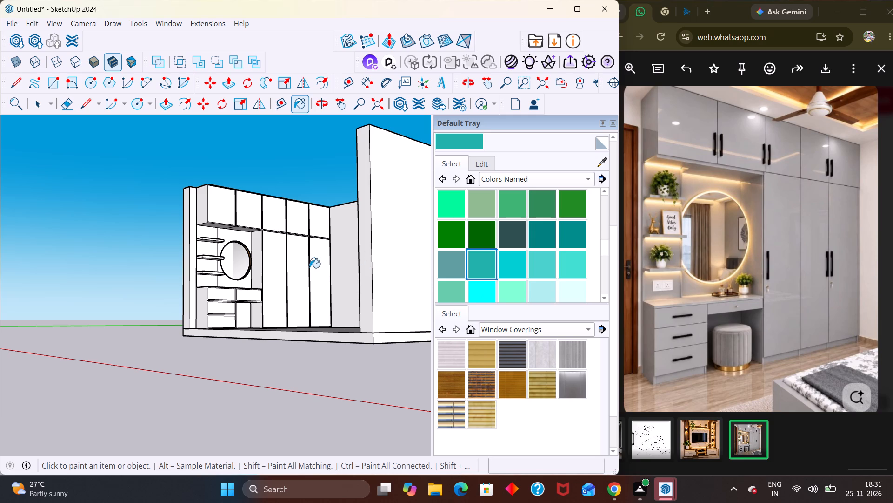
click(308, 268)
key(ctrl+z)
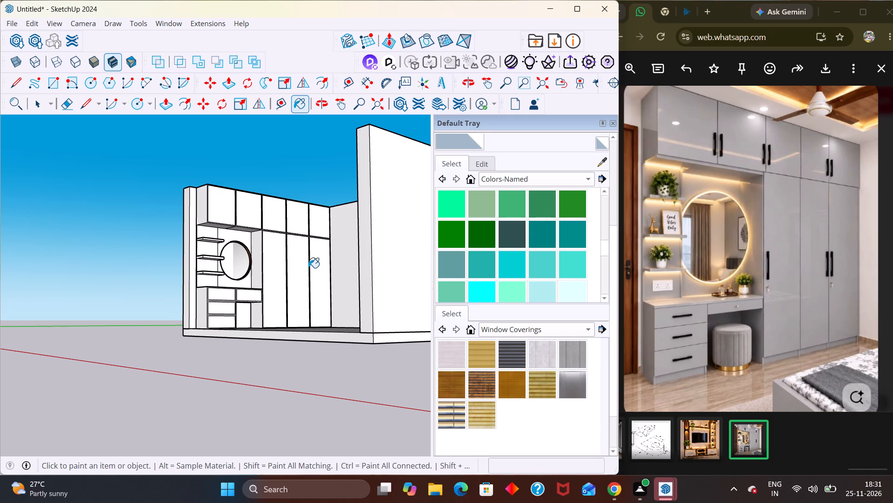
Open the wardrobe group for editing and select the front face of the tall door beside the dressing niche.
scroll(271, 256, up, 3)
key(space)
double_click(280, 248)
click(284, 250)
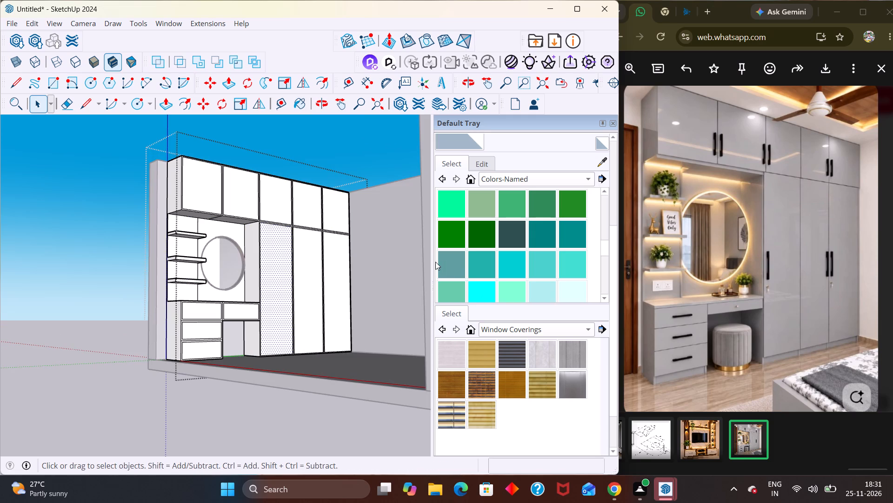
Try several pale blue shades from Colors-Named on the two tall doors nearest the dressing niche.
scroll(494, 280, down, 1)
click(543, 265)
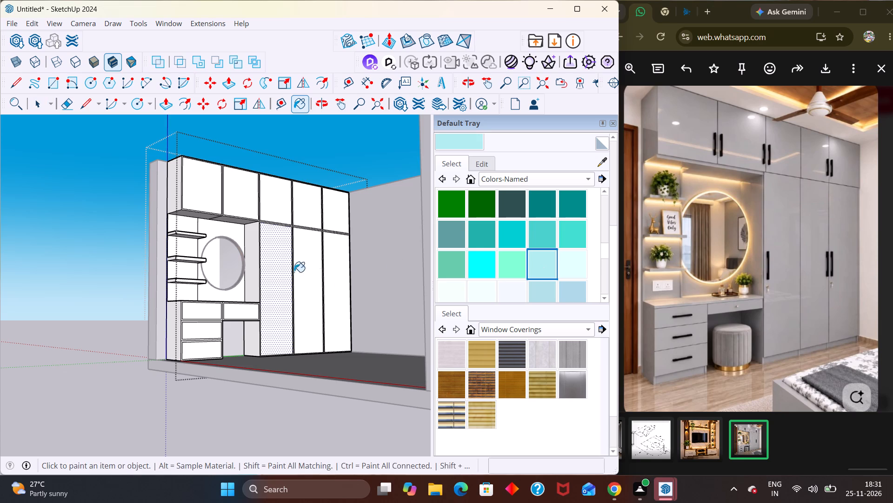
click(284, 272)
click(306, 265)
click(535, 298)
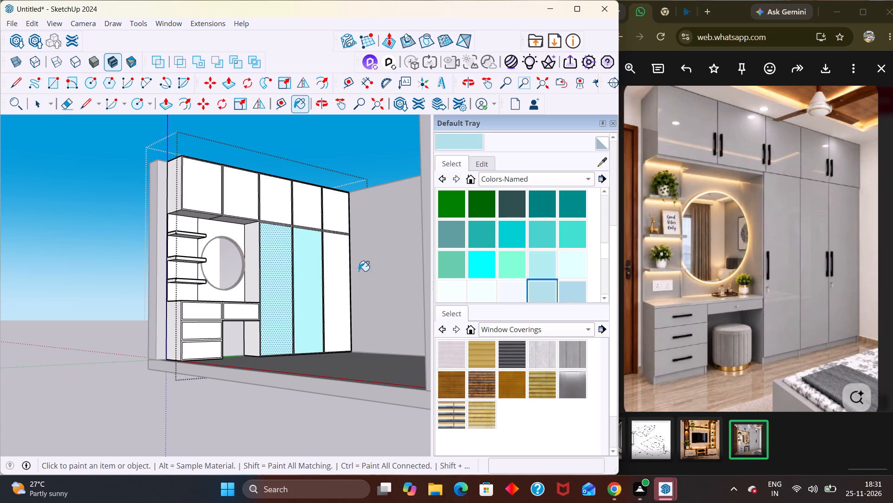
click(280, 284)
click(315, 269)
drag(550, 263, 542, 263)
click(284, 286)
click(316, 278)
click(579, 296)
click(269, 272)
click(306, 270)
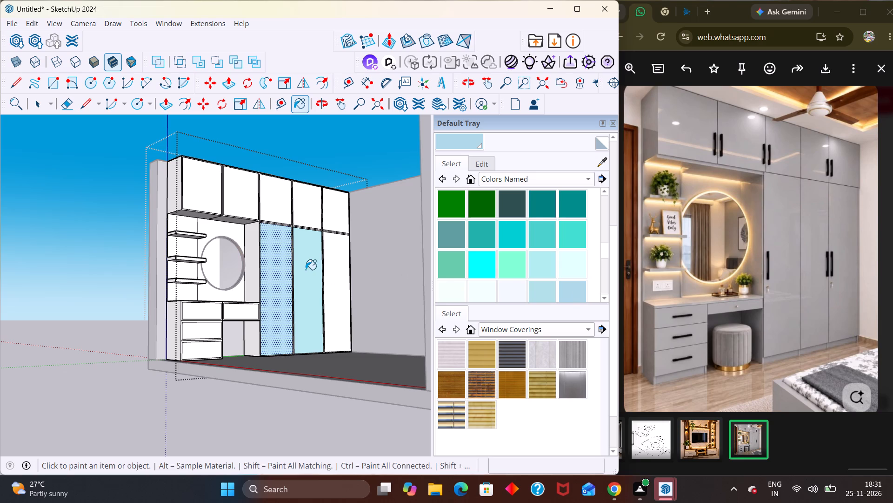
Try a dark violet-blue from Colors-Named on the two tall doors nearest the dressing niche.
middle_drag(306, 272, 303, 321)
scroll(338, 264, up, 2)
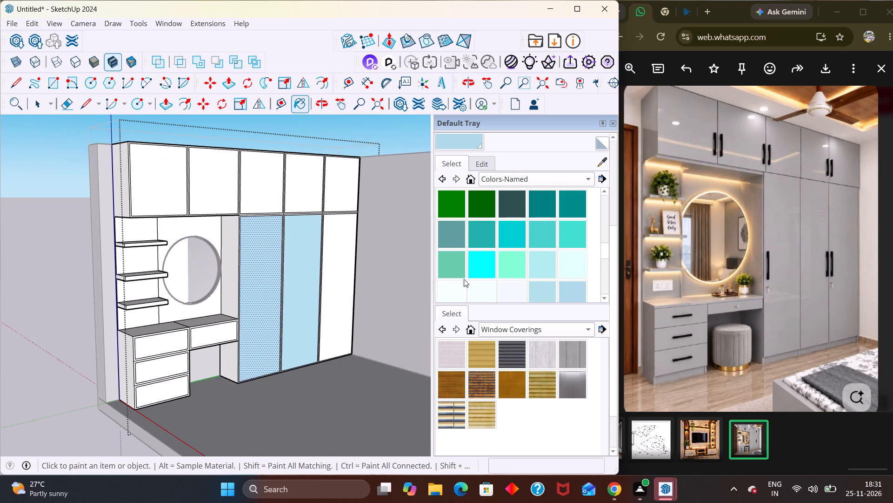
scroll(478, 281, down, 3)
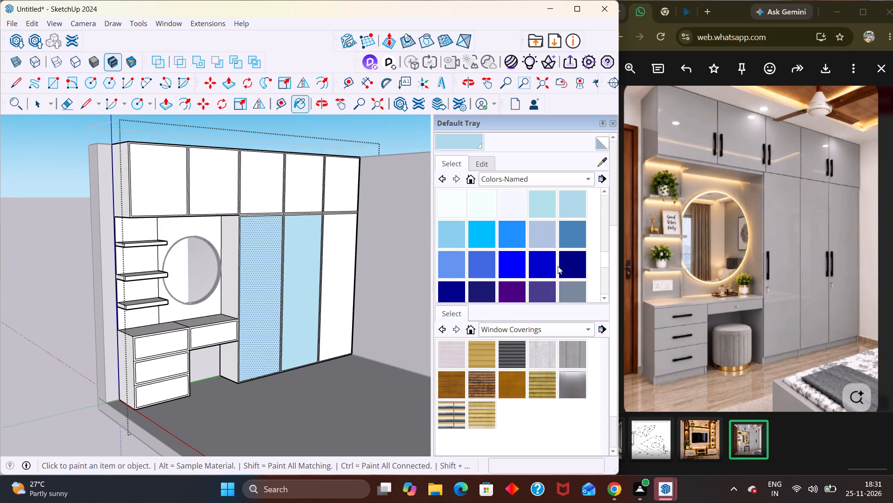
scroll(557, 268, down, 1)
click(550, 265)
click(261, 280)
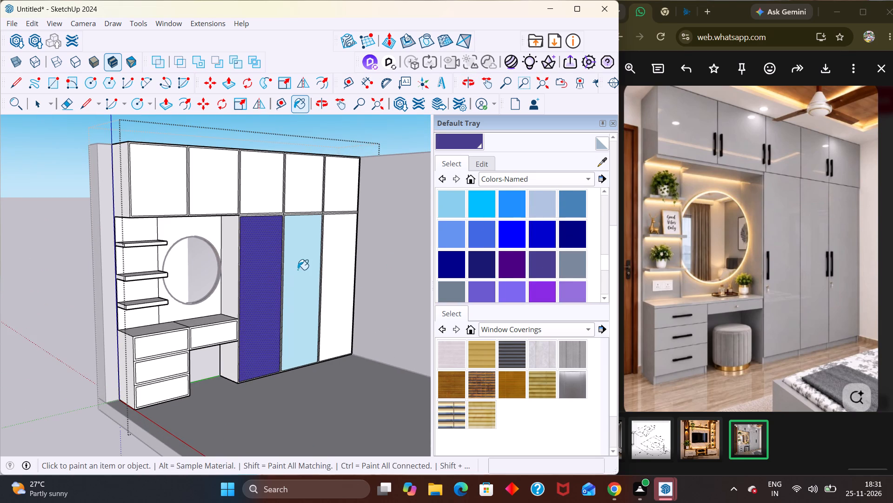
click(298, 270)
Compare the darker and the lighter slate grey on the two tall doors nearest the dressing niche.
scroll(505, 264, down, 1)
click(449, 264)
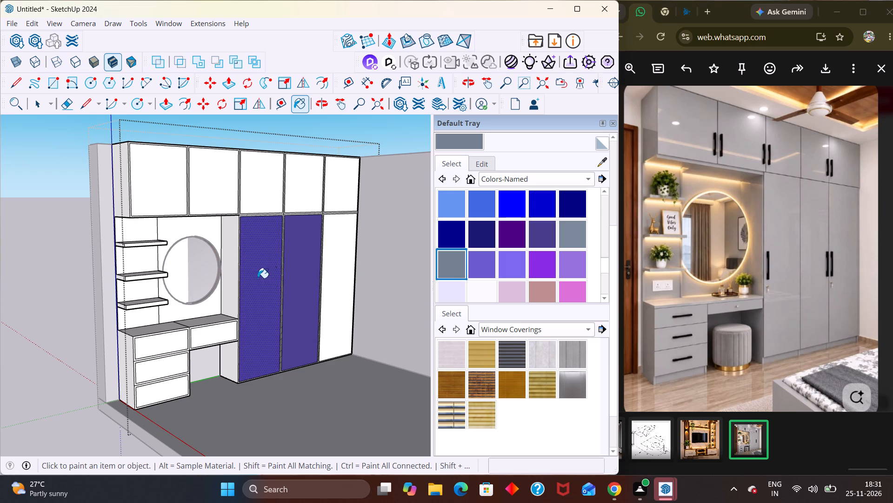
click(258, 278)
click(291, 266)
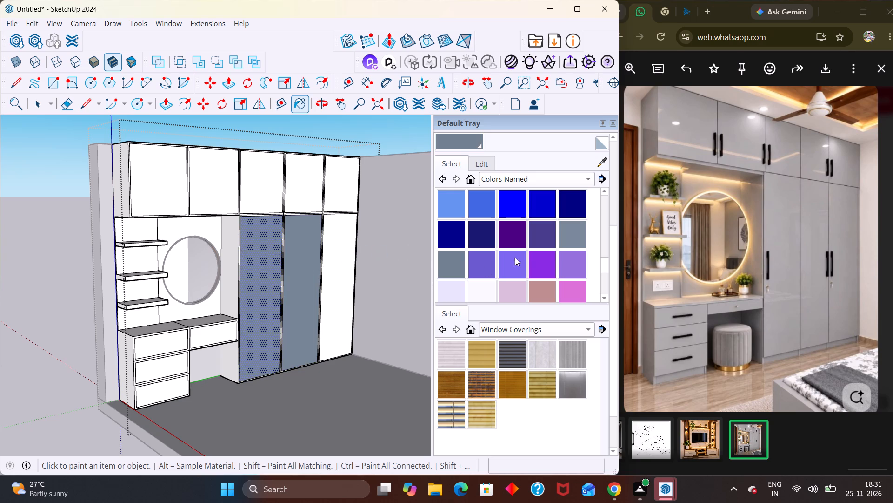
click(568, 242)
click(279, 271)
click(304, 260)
Paint the three tall wardrobe doors with the darker slate grey from Colors-Named.
click(434, 265)
click(456, 262)
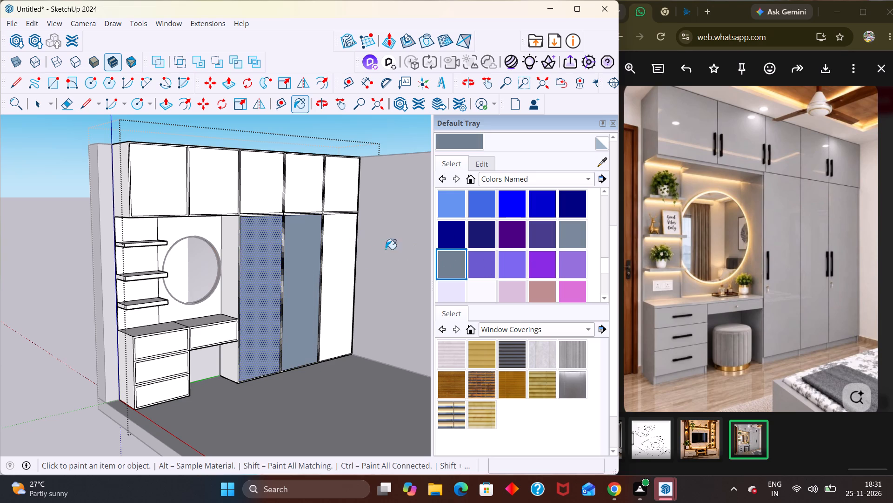
click(265, 279)
click(303, 267)
click(348, 267)
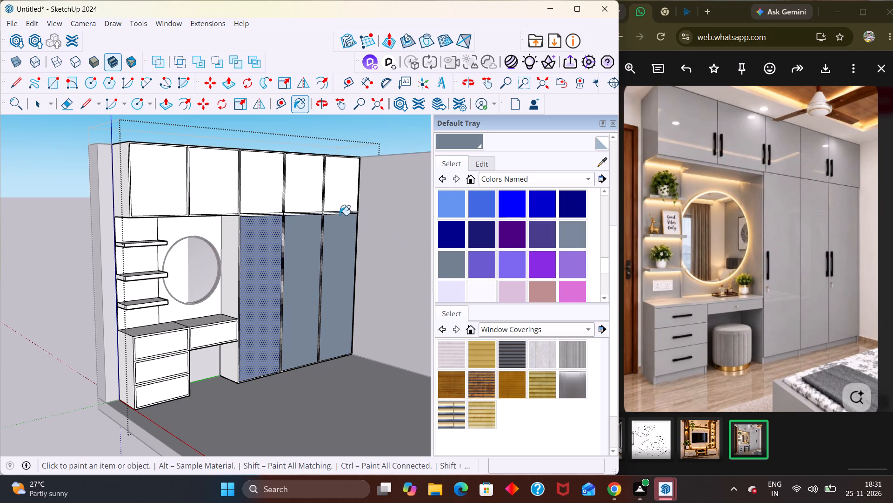
Paint all five upper loft cabinet doors with the same slate grey.
click(340, 208)
click(304, 203)
click(262, 204)
click(219, 202)
click(163, 193)
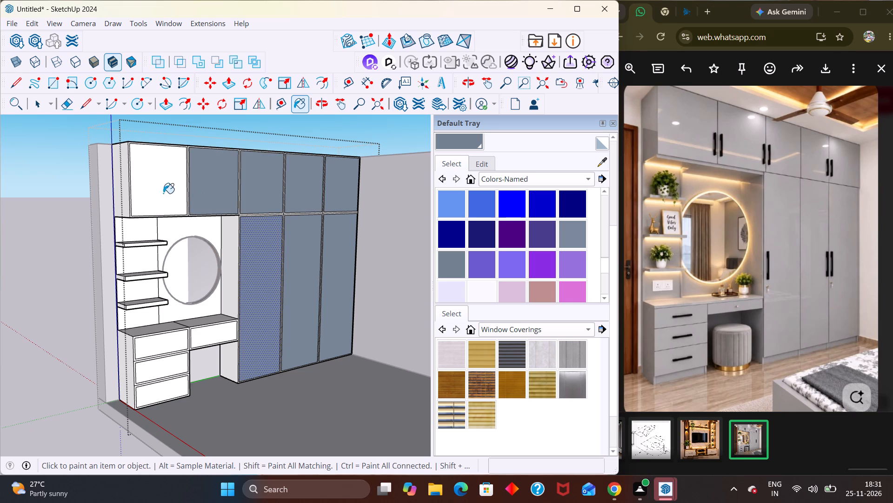
Paint the fronts and surrounding frames of the two top dressing drawers slate grey.
click(152, 342)
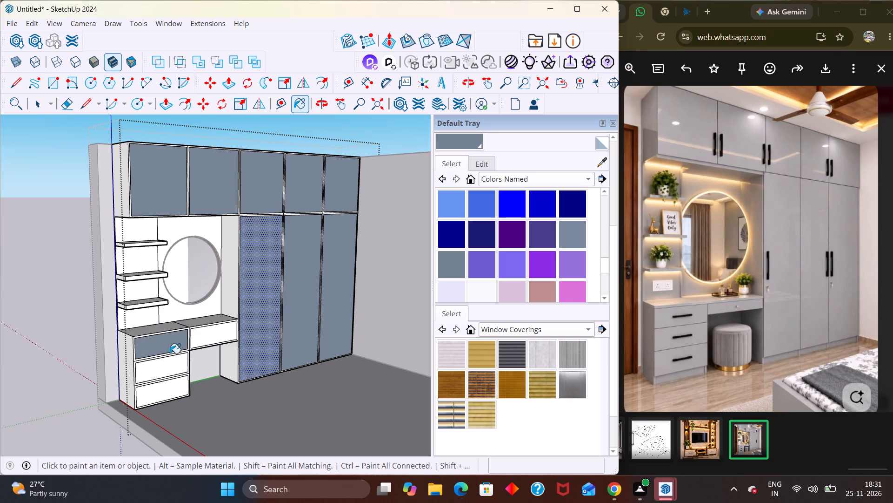
scroll(198, 345, up, 2)
click(214, 343)
scroll(196, 333, up, 4)
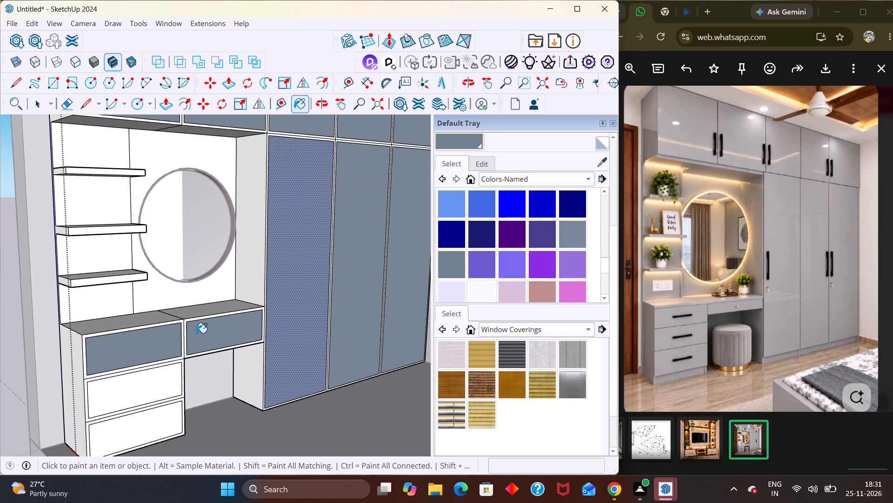
scroll(196, 333, up, 2)
click(193, 317)
click(182, 321)
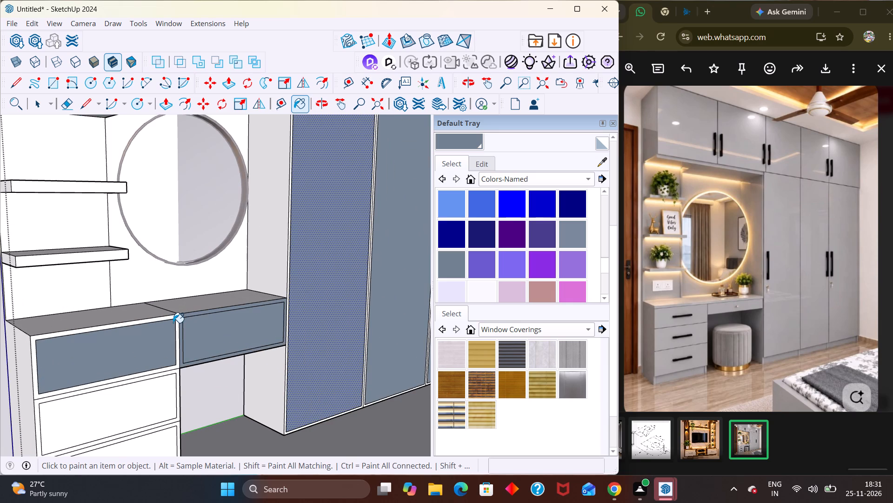
click(173, 323)
click(173, 319)
scroll(177, 336, up, 1)
scroll(177, 336, down, 6)
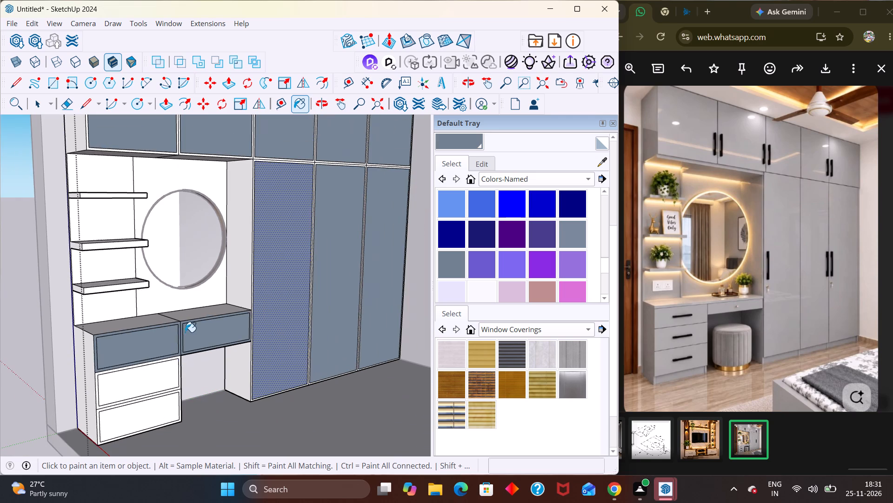
Paint the two lower drawer fronts, their frames and the unit's exposed side panel slate grey.
click(158, 396)
click(114, 383)
click(131, 401)
click(153, 422)
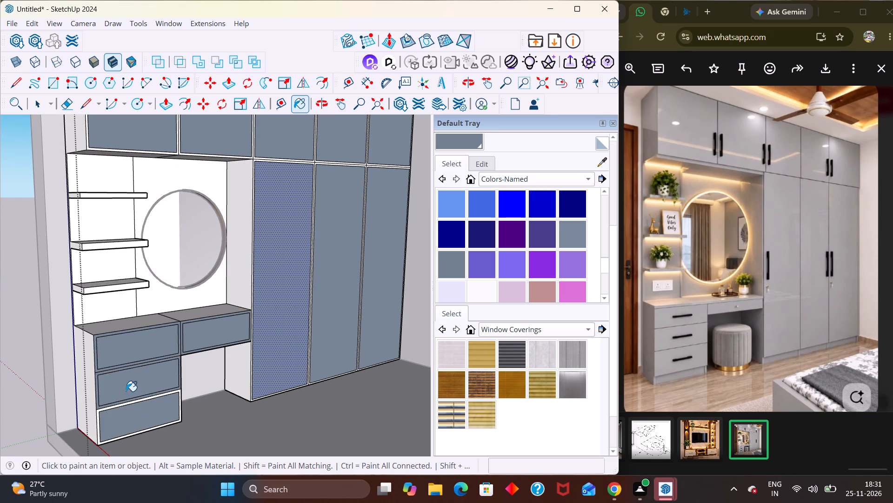
click(130, 402)
click(130, 403)
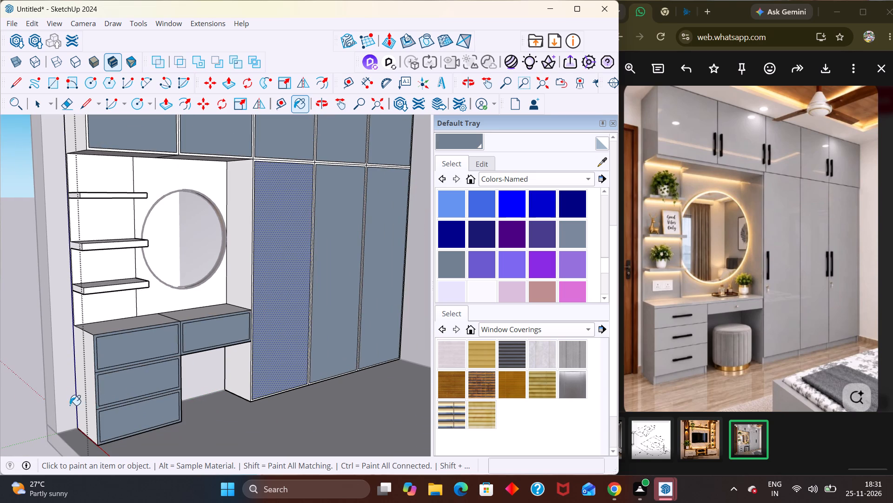
click(93, 379)
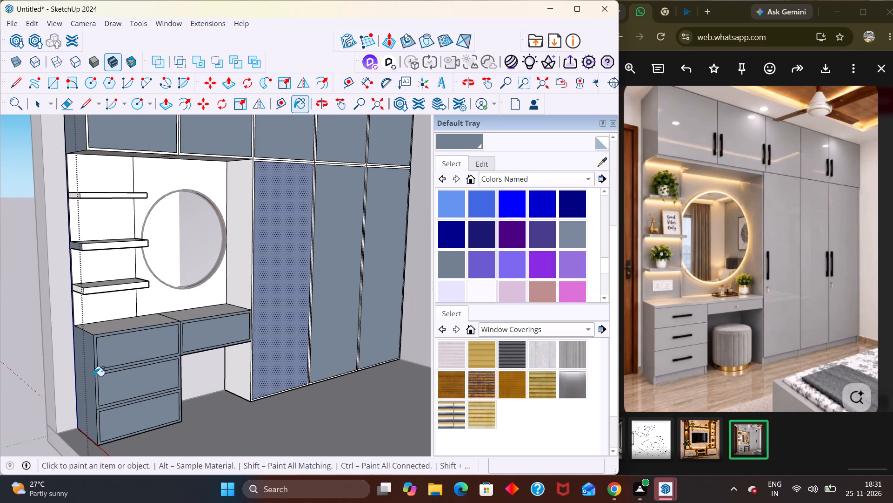
Leave the wardrobe group and review the painted unit in the room against the reference photo.
scroll(152, 333, down, 3)
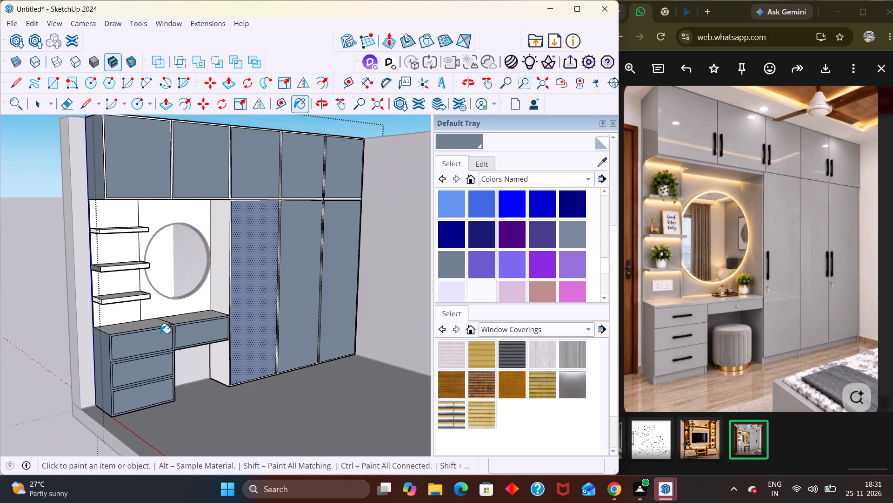
scroll(160, 333, down, 2)
middle_drag(176, 324, 182, 312)
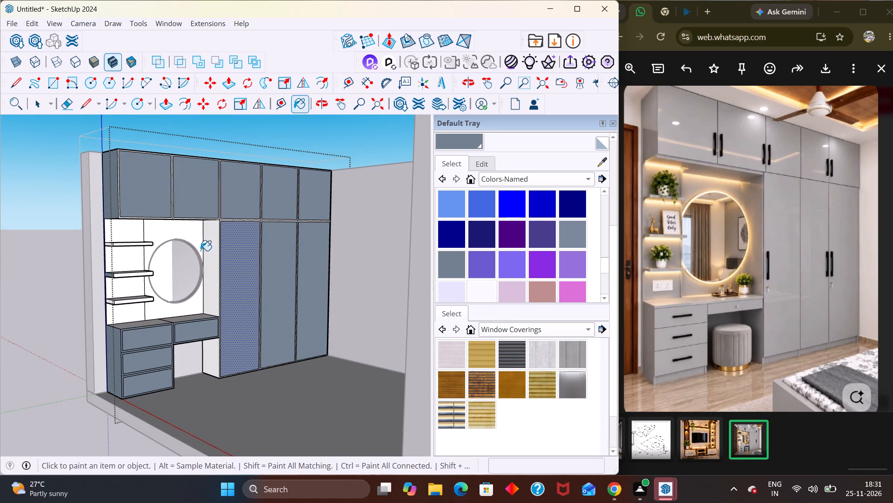
key(space)
scroll(203, 266, down, 3)
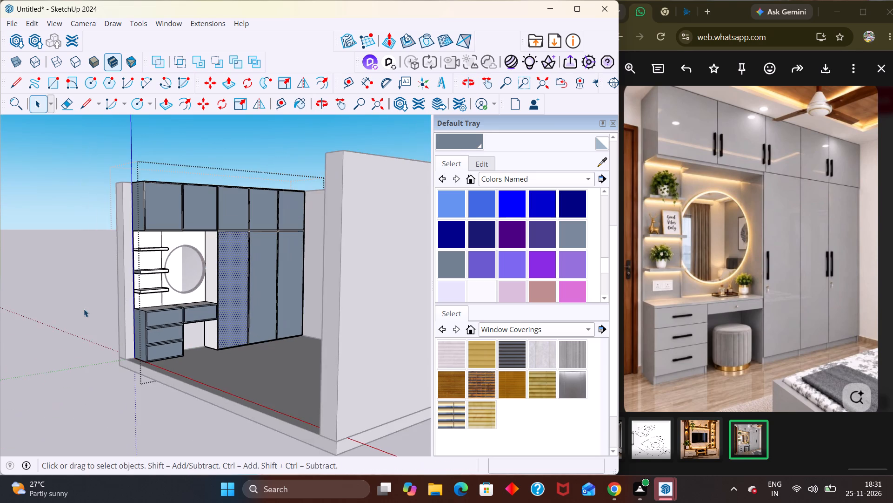
click(84, 309)
middle_drag(175, 324, 211, 221)
scroll(211, 221, up, 3)
middle_drag(229, 253, 188, 363)
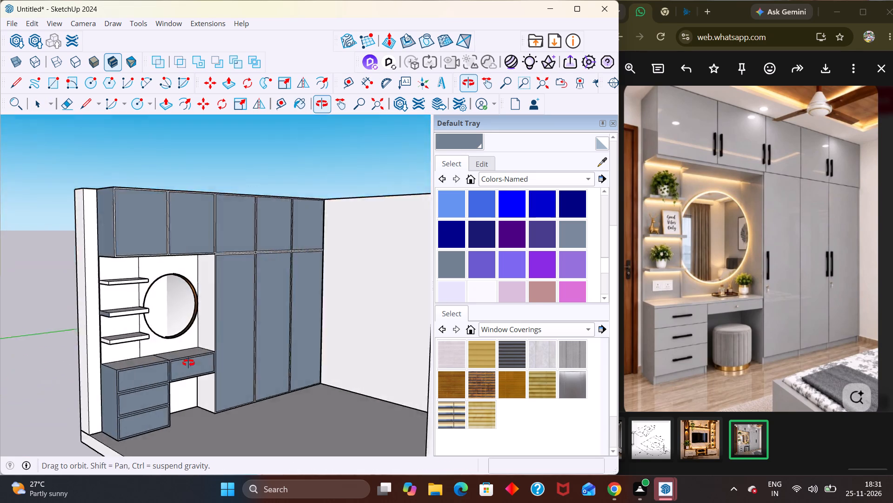
Open the wardrobe group for editing near the tall doors and dressing mirror.
middle_drag(188, 363, 153, 402)
scroll(158, 376, up, 4)
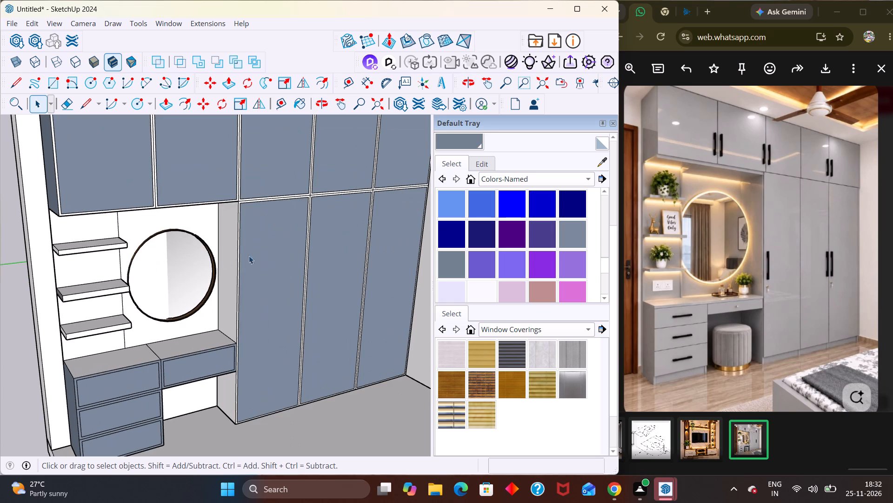
double_click(263, 255)
scroll(258, 248, up, 1)
scroll(258, 248, down, 2)
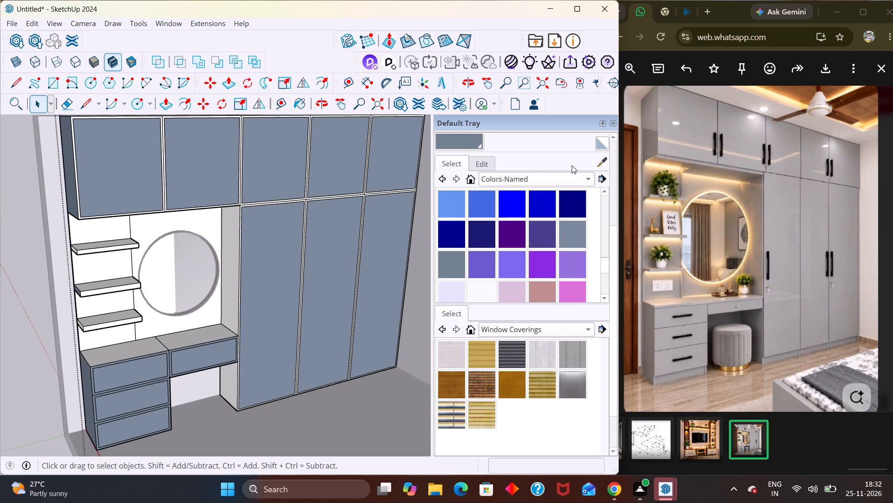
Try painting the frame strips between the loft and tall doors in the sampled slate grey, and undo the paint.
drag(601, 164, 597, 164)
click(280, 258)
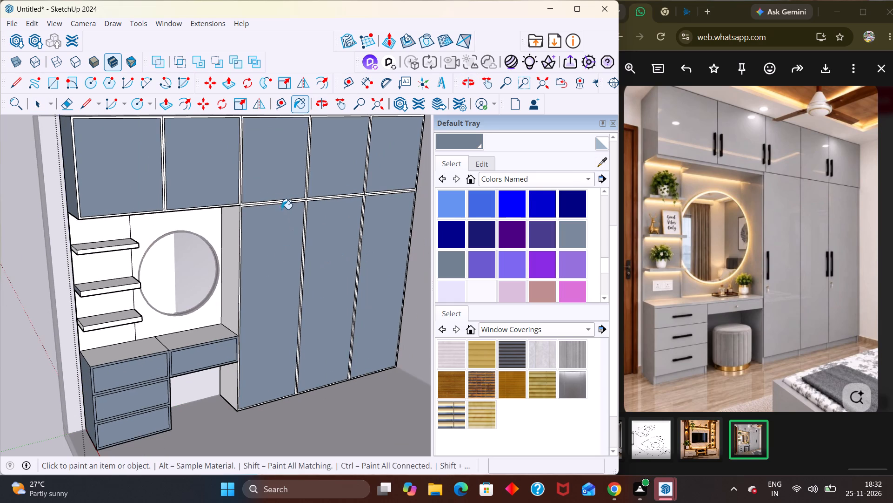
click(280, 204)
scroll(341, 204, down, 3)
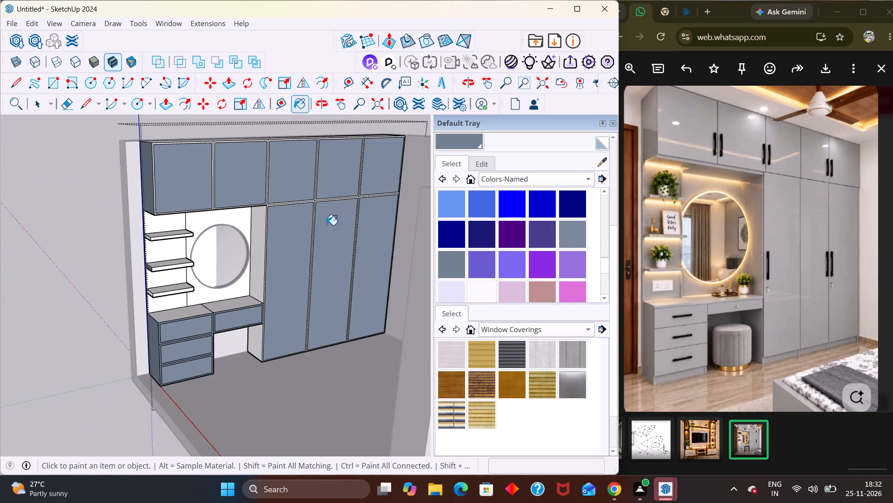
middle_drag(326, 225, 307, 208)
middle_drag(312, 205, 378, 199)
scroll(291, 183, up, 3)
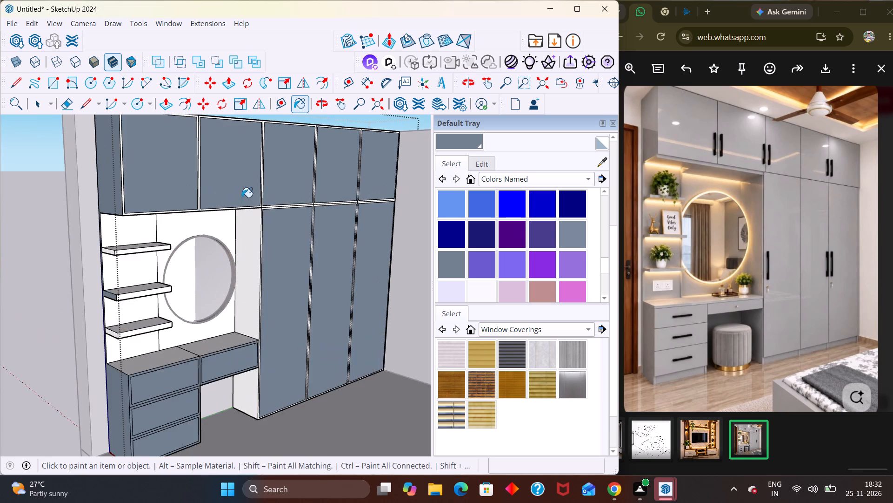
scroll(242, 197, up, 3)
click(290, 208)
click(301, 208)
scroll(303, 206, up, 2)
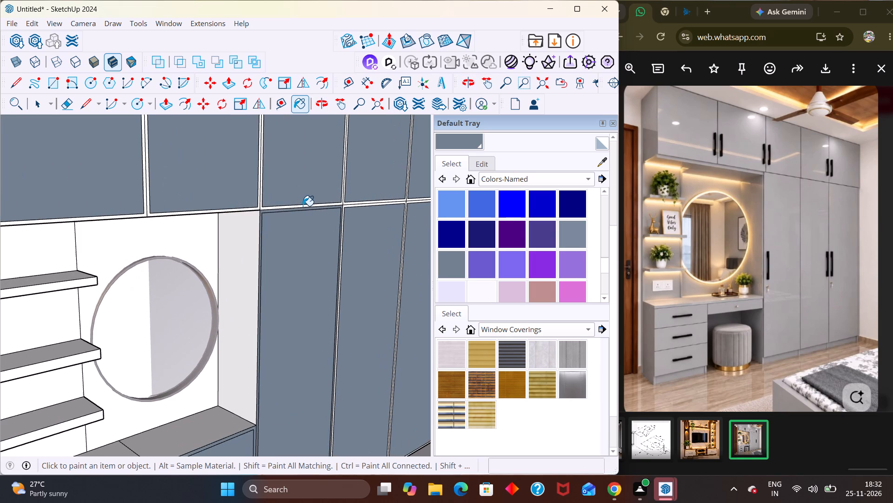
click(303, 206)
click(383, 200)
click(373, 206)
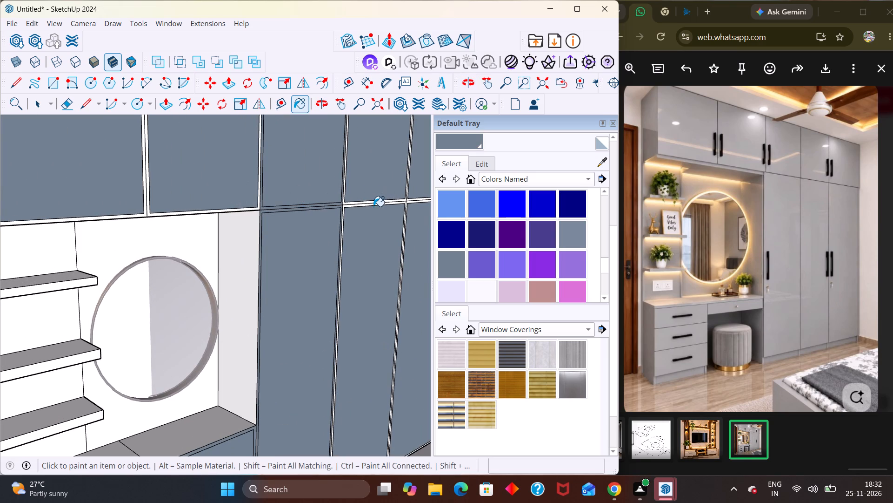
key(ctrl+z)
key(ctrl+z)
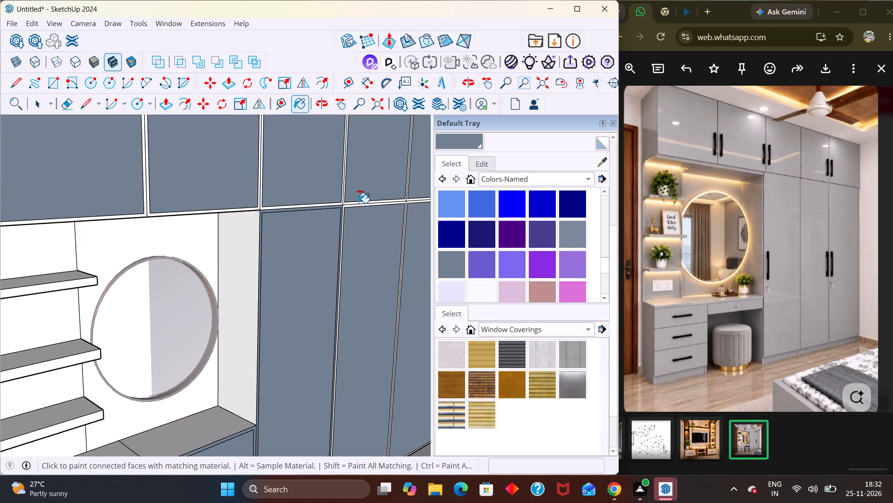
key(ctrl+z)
Paint the frames of the tall door nearest the mirror and the loft door above it in near-black from Colors-Named.
scroll(503, 254, down, 4)
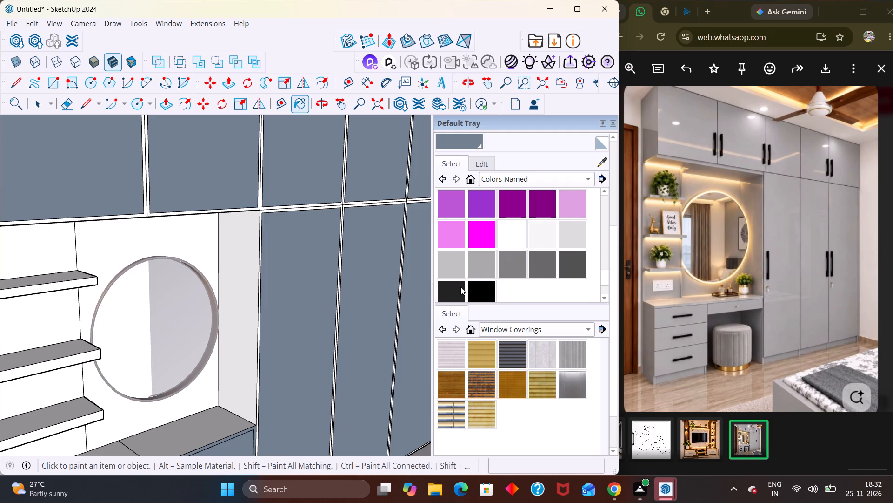
click(460, 287)
scroll(384, 264, up, 7)
click(173, 167)
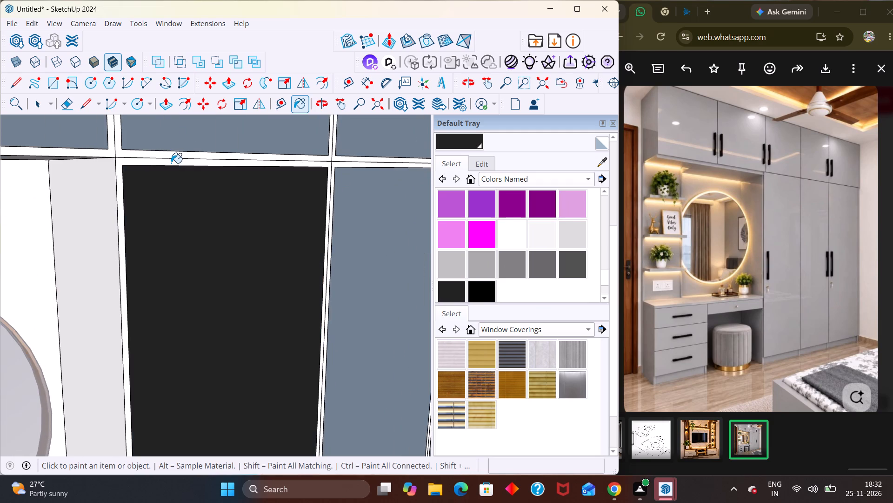
key(ctrl+z)
click(179, 154)
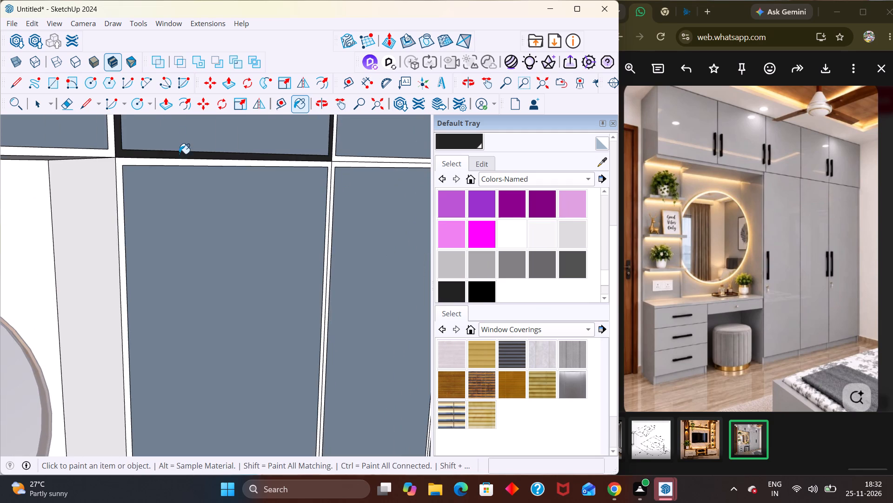
click(180, 163)
scroll(180, 163, down, 9)
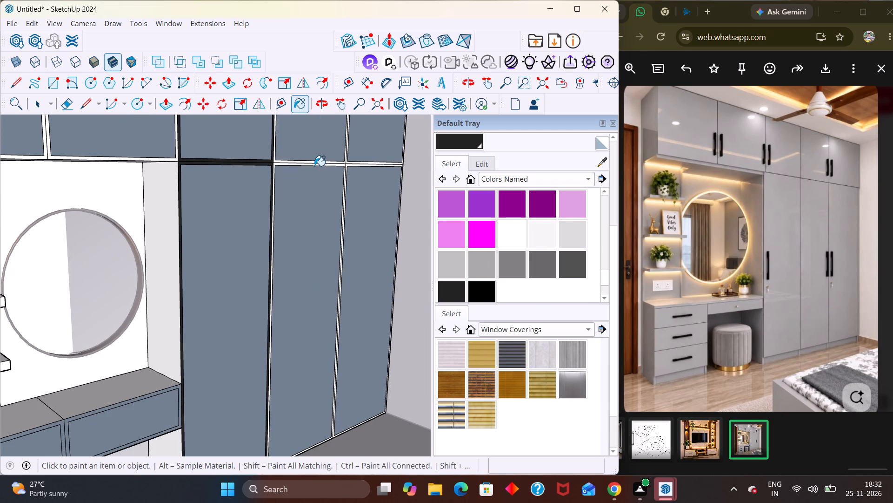
Paint the frames of the other two tall doors and the loft doors above them in the same near-black.
click(314, 166)
click(309, 164)
scroll(309, 164, up, 4)
click(307, 163)
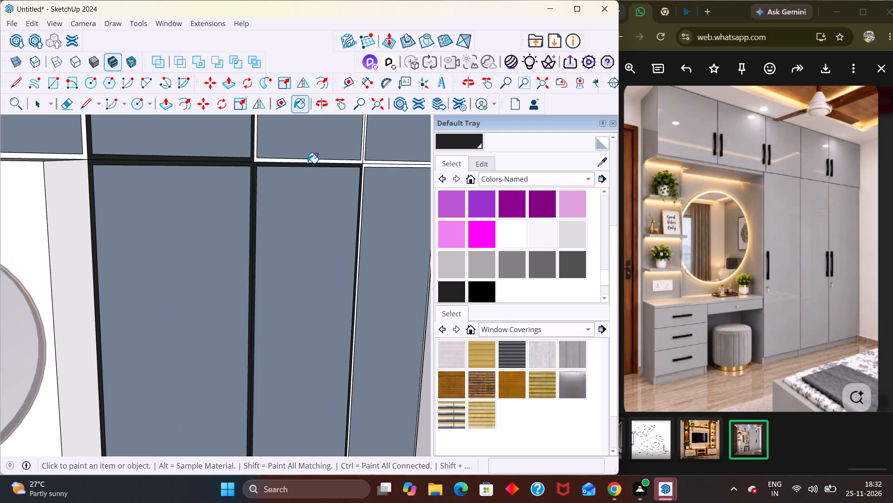
click(308, 162)
scroll(308, 162, down, 5)
scroll(372, 163, up, 3)
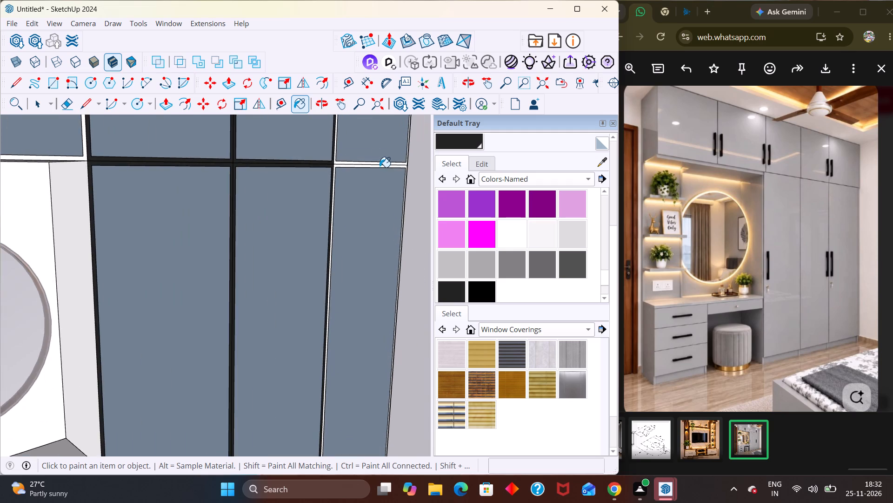
scroll(355, 155, up, 9)
click(340, 173)
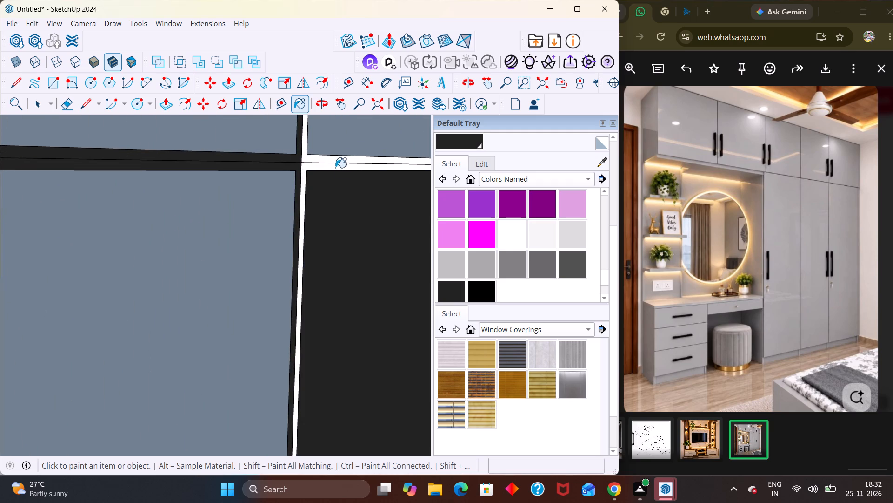
key(ctrl+z)
click(325, 160)
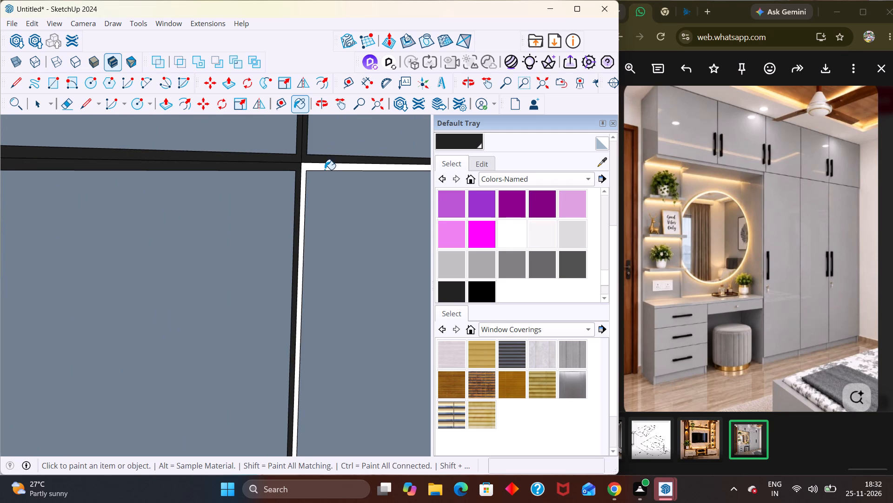
click(325, 170)
scroll(328, 158, down, 20)
scroll(173, 197, up, 7)
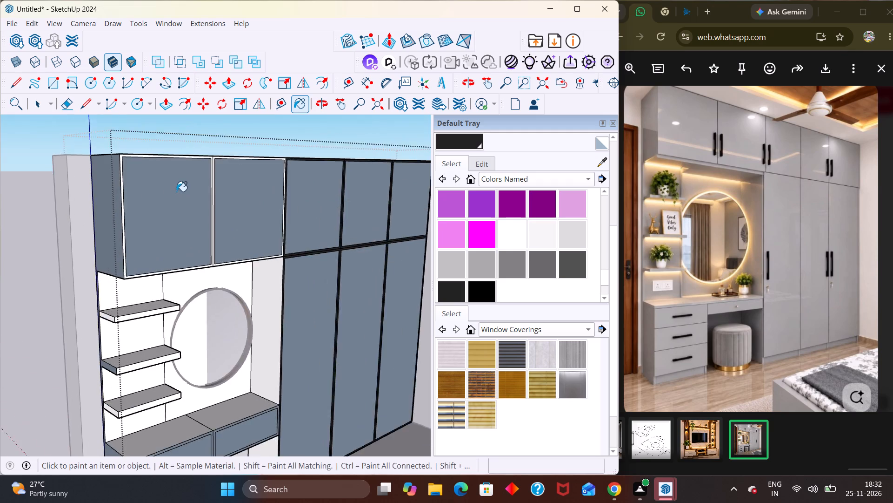
Paint the frames of the two loft doors above the dressing area near-black.
scroll(176, 191, up, 2)
scroll(99, 222, up, 5)
click(90, 221)
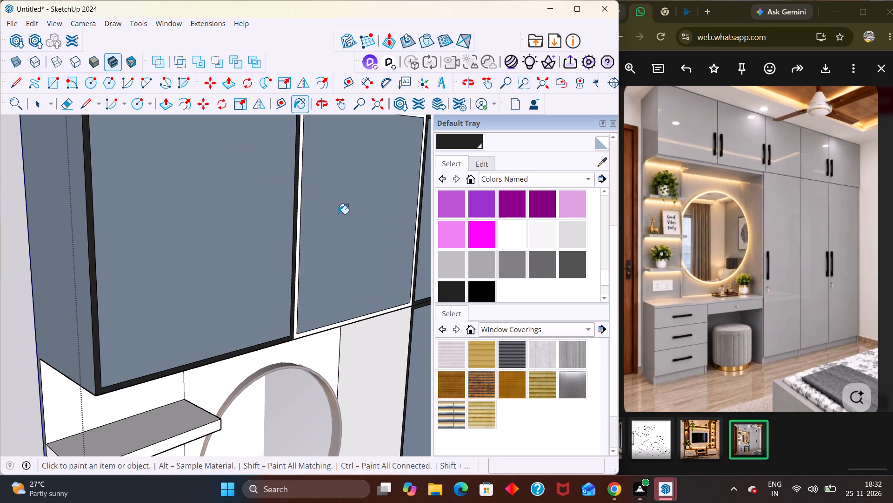
click(299, 212)
scroll(293, 209, down, 11)
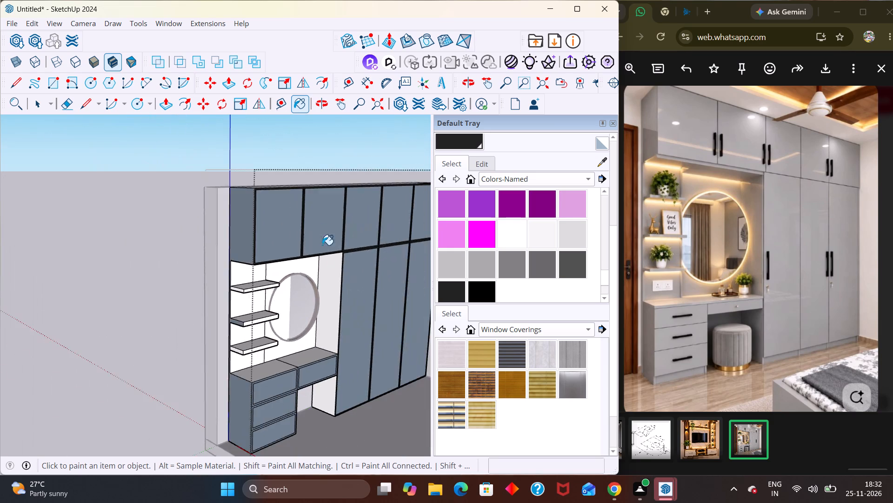
Paint the front edges of the three wall shelves beside the mirror near-black.
scroll(322, 245, down, 6)
middle_drag(309, 354, 282, 273)
scroll(282, 273, up, 9)
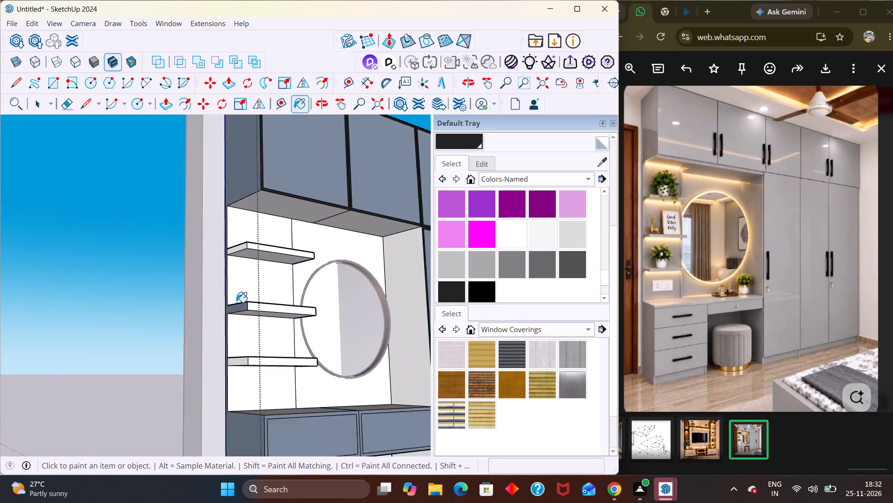
scroll(236, 302, up, 2)
click(277, 238)
click(280, 307)
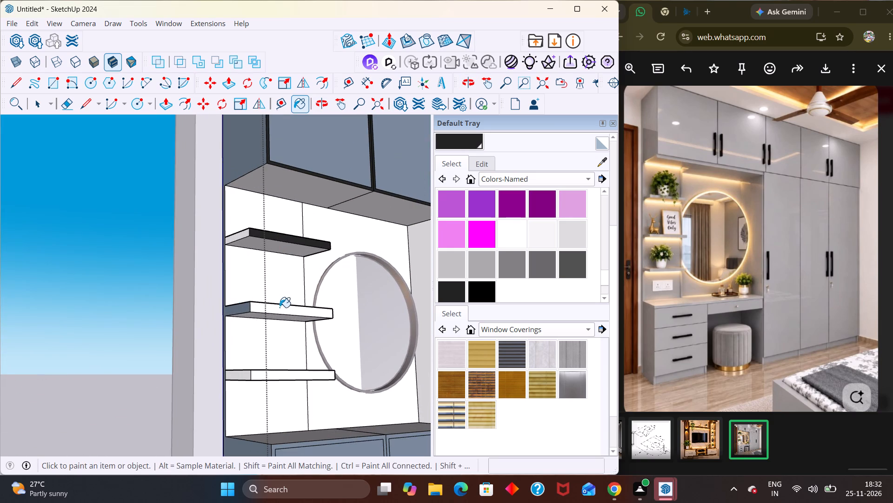
click(284, 376)
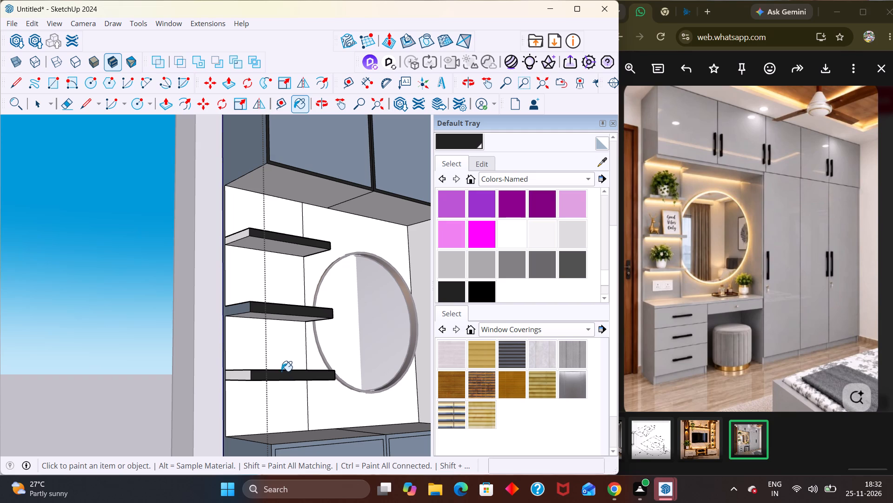
key(space)
Paint the side ends of the bottom and top shelves with slate grey sampled from the drawer unit, and leave the group.
click(601, 163)
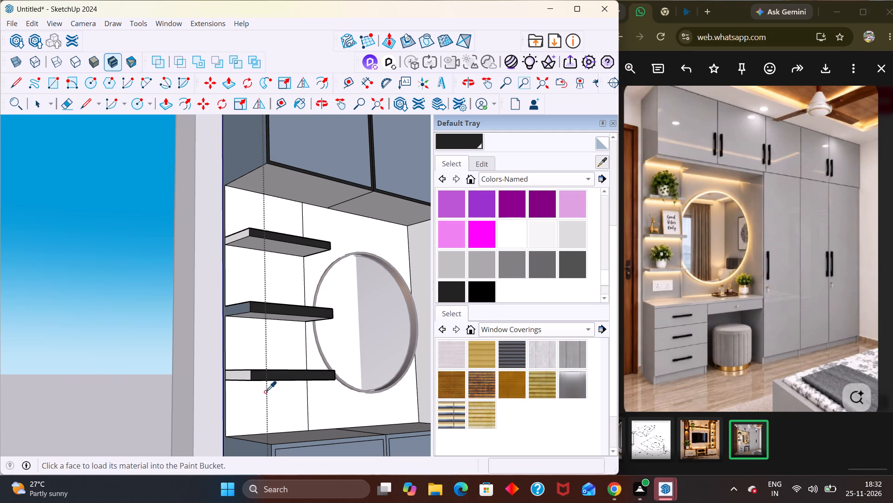
click(347, 452)
click(238, 374)
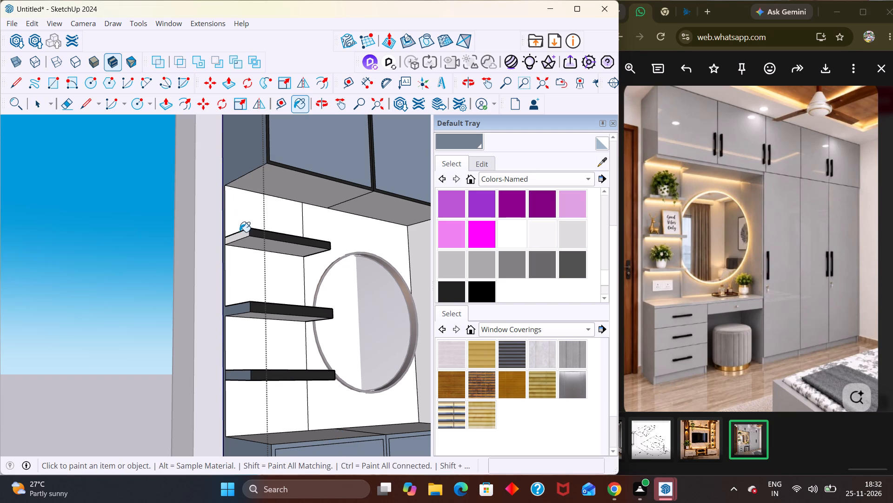
click(240, 234)
scroll(263, 256, down, 6)
key(space)
scroll(250, 300, down, 2)
scroll(249, 303, up, 1)
scroll(249, 303, down, 3)
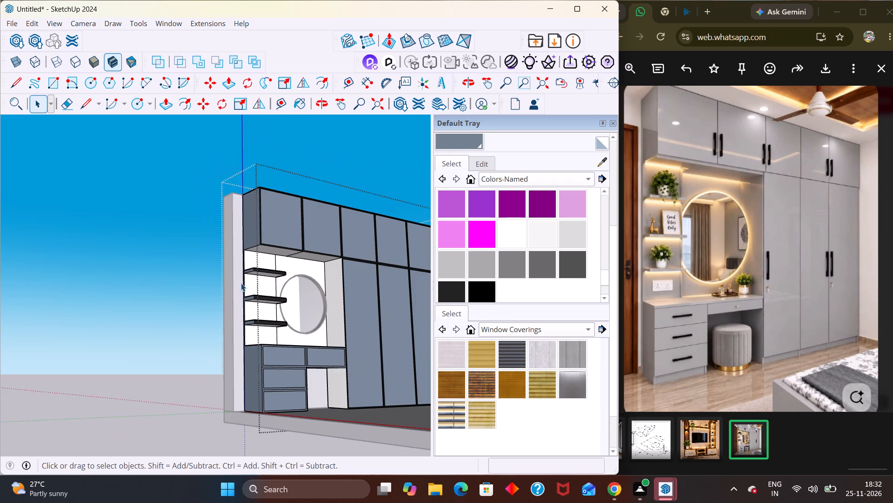
key(Escape)
click(155, 312)
Review the wardrobe's dark frames and shelf edges from inside the room against the reference photo.
scroll(163, 315, down, 5)
middle_drag(198, 356, 193, 431)
middle_drag(236, 405, 127, 375)
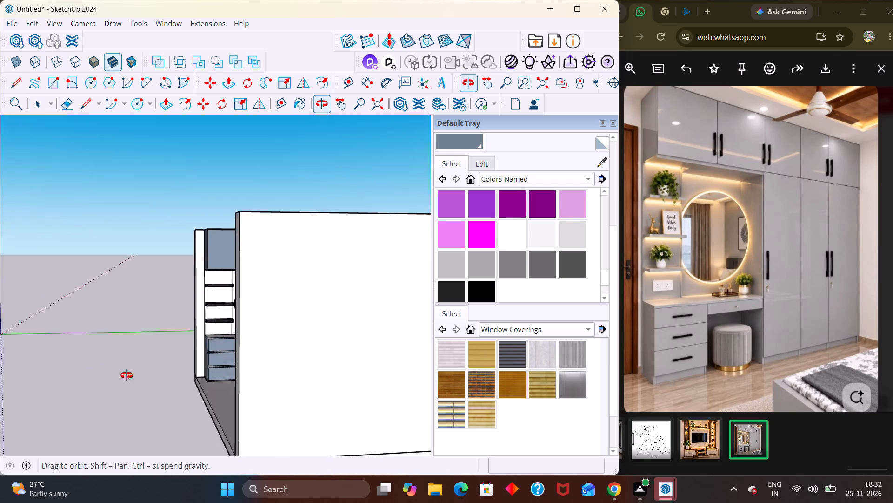
middle_drag(127, 375, 310, 347)
scroll(310, 347, up, 4)
middle_drag(310, 347, 318, 409)
scroll(318, 409, up, 3)
middle_drag(318, 409, 308, 394)
middle_drag(274, 377, 215, 384)
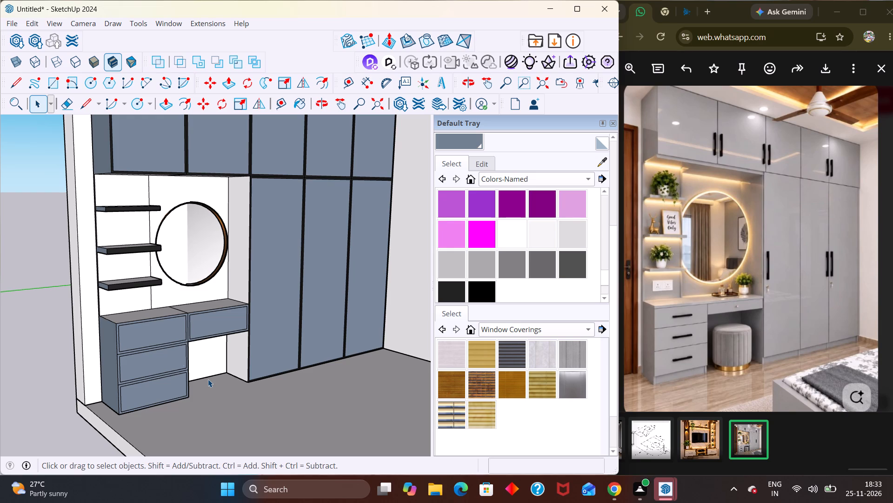
scroll(196, 274, down, 3)
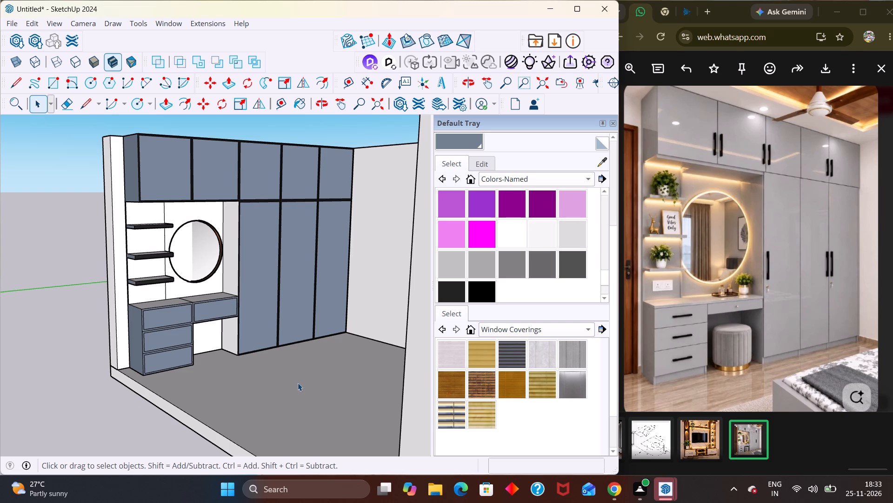
Inspect the painted wardrobe and dressing unit within the whole room from outside, above and below.
scroll(136, 374, down, 4)
middle_drag(180, 316, 262, 308)
scroll(268, 290, down, 3)
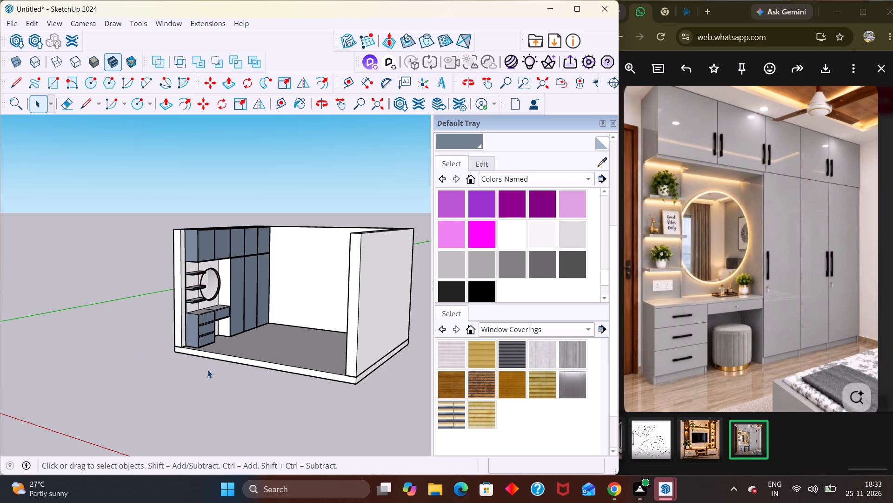
scroll(159, 393, down, 1)
middle_drag(343, 384, 176, 412)
scroll(43, 341, up, 5)
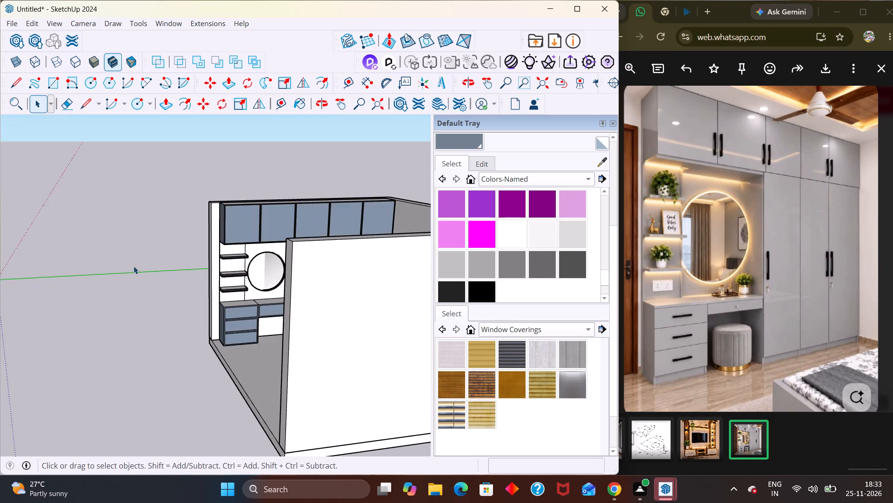
middle_drag(160, 259, 233, 210)
scroll(288, 335, down, 1)
scroll(288, 335, up, 1)
scroll(288, 335, down, 2)
middle_drag(275, 334, 274, 245)
scroll(274, 245, up, 4)
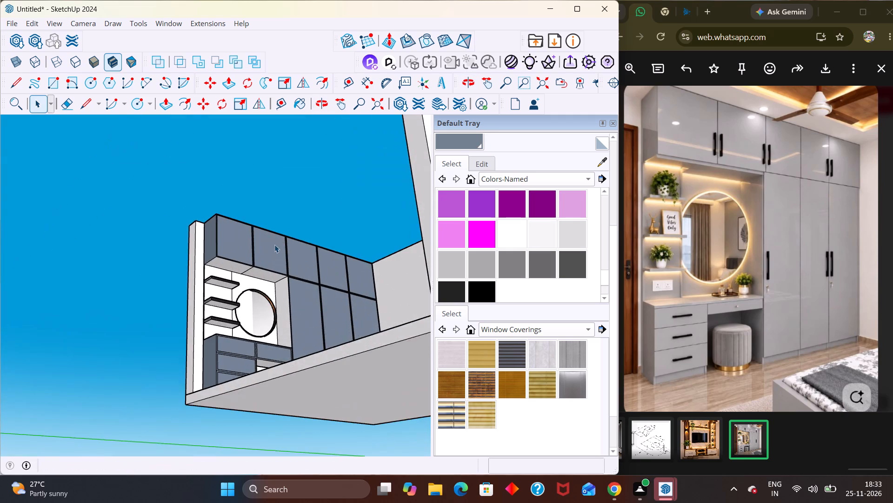
middle_drag(267, 280, 281, 374)
middle_drag(267, 330, 268, 411)
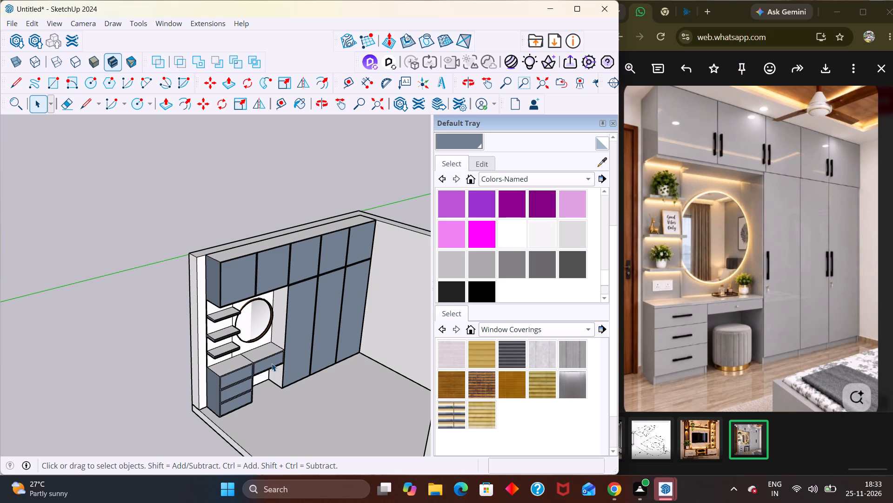
scroll(275, 42, down, 3)
scroll(264, 199, down, 2)
click(264, 200)
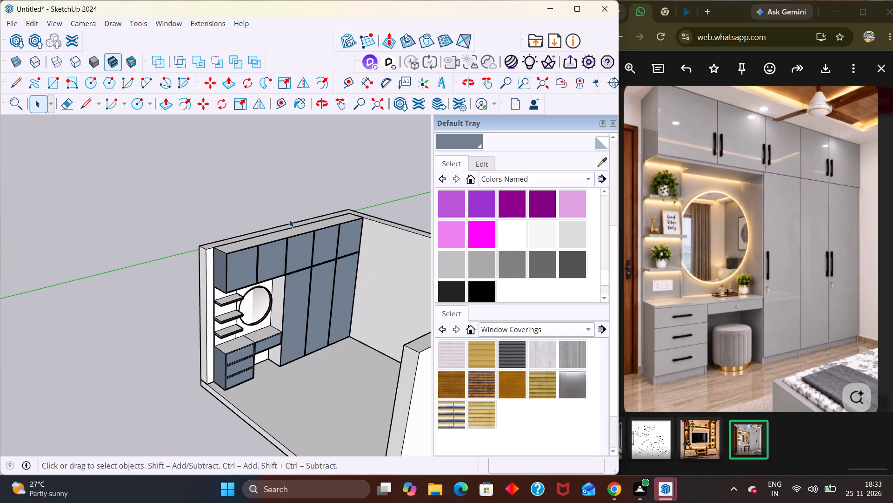
middle_drag(287, 243, 354, 151)
scroll(351, 160, down, 5)
middle_drag(300, 274, 193, 278)
middle_drag(273, 329, 334, 358)
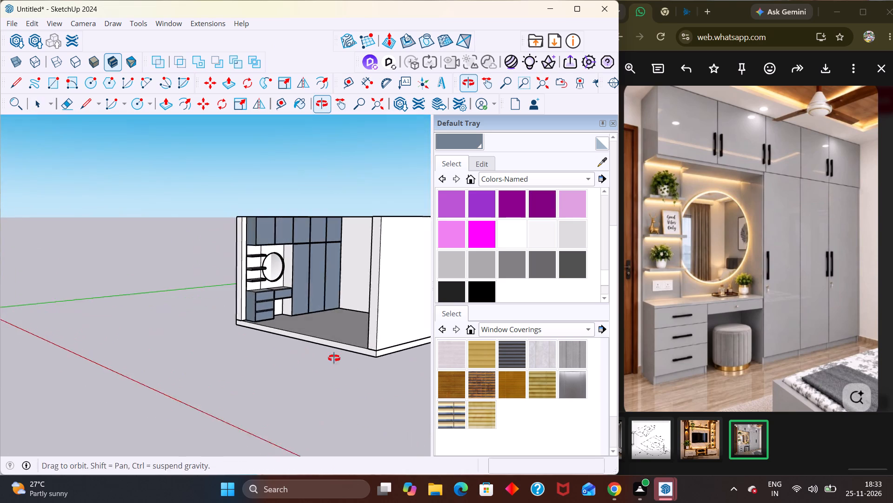
Examine the painted wardrobe, mirror, shelves and drawer unit from outside and inside the room against the reference photo.
middle_drag(334, 358, 338, 358)
scroll(265, 336, up, 4)
middle_drag(280, 298, 325, 289)
scroll(220, 289, up, 1)
middle_drag(220, 289, 217, 268)
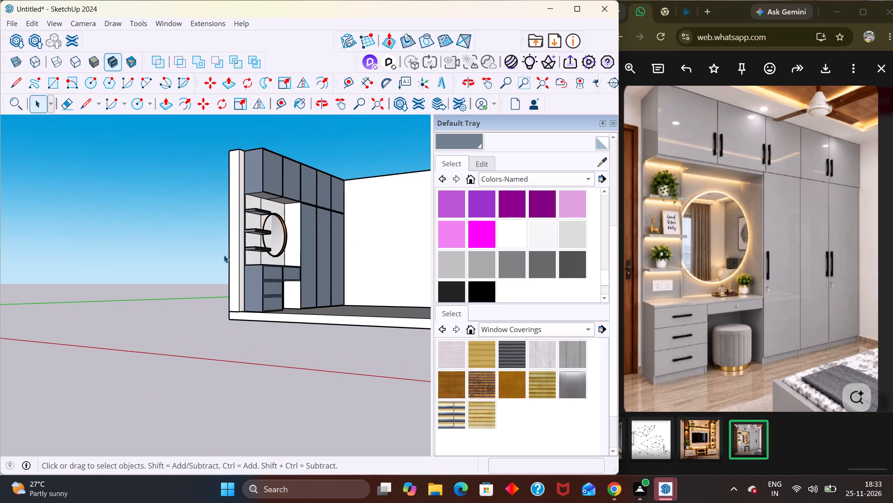
scroll(230, 263, down, 3)
middle_drag(283, 264, 249, 286)
scroll(251, 272, down, 4)
middle_drag(253, 281, 289, 312)
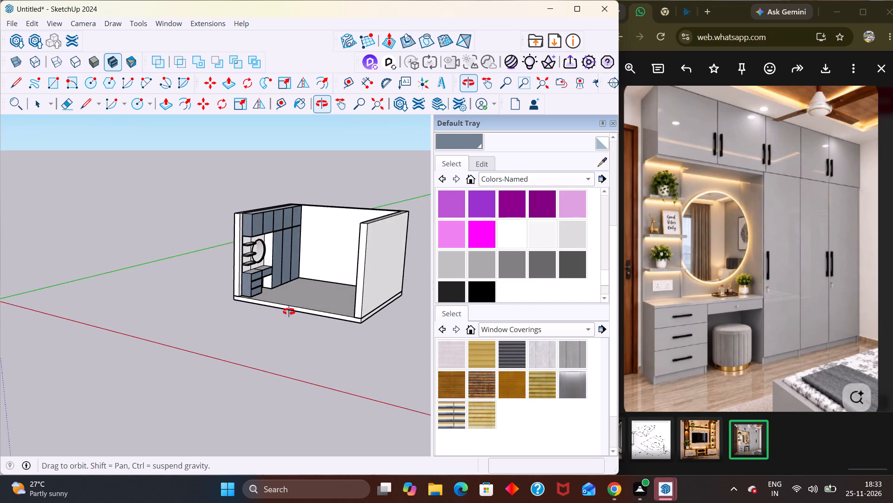
middle_drag(289, 312, 222, 285)
scroll(220, 293, up, 7)
scroll(240, 250, up, 1)
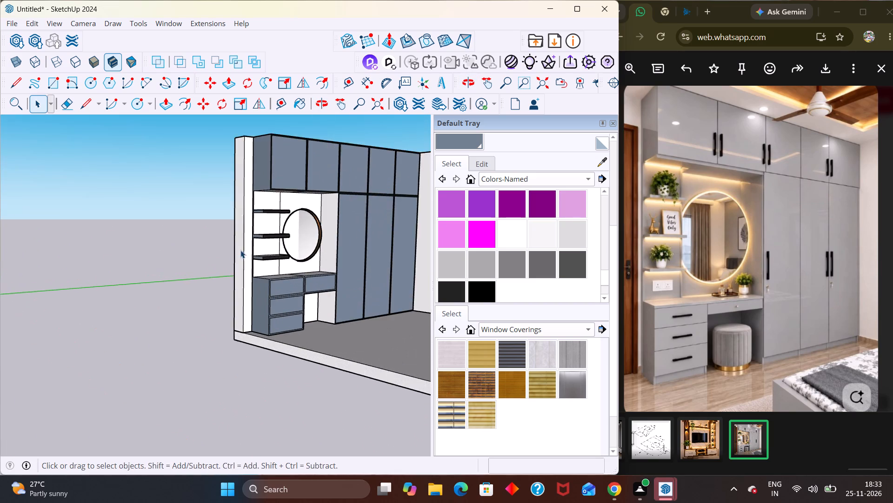
scroll(240, 250, up, 2)
middle_drag(248, 244, 240, 279)
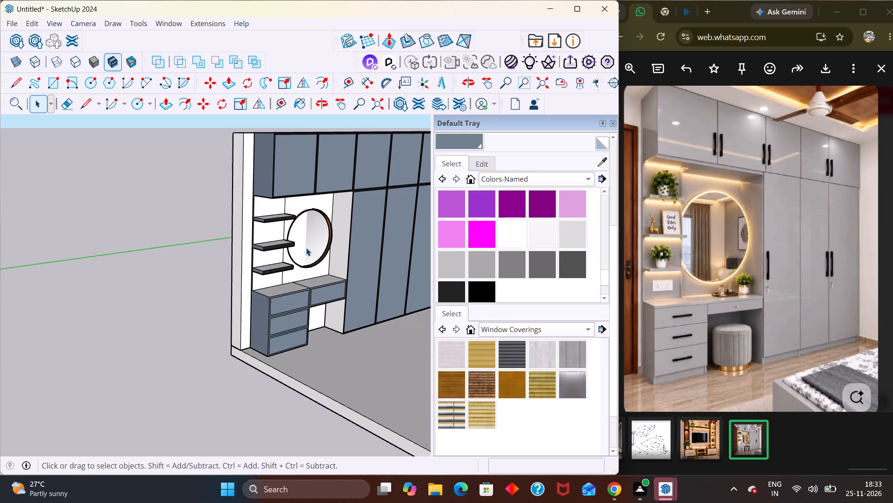
middle_drag(307, 248, 314, 228)
scroll(318, 236, up, 2)
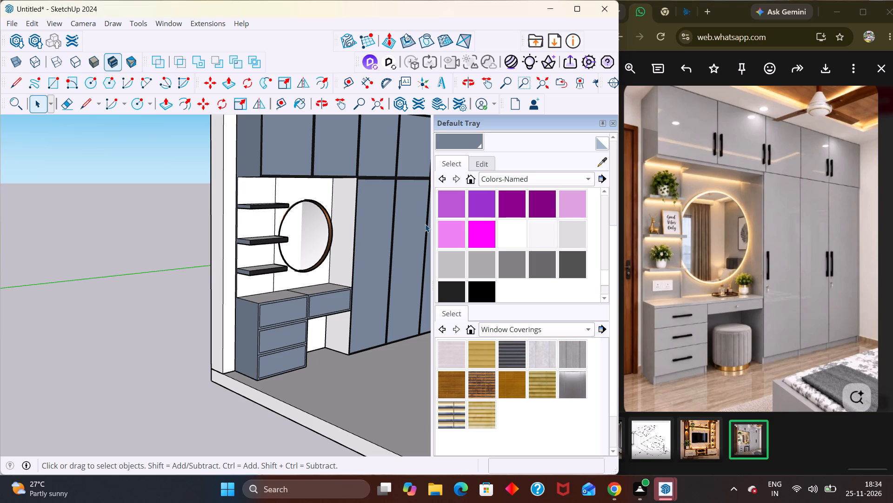
Search 3D Warehouse for "small plant".
click(12, 46)
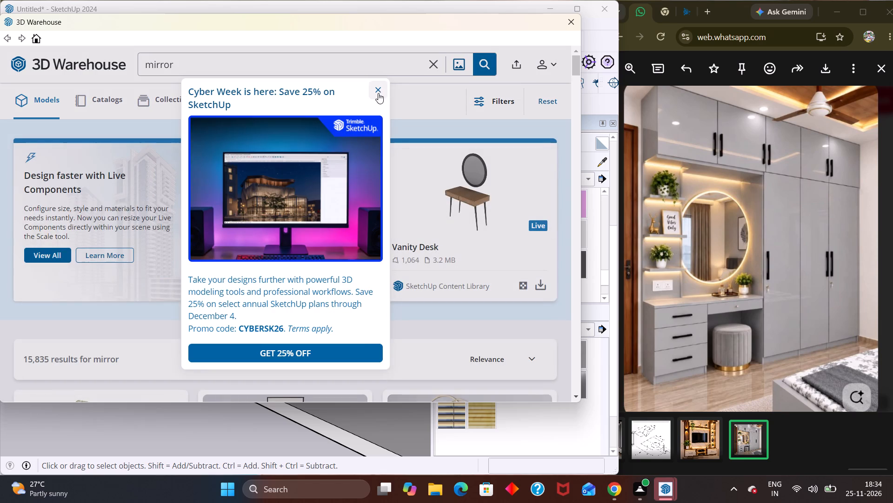
click(378, 93)
click(223, 71)
key(BackSpace)
key(BackSpace)
key(BackSpace)
key(BackSpace)
key(BackSpace)
key(BackSpace)
key(BackSpace)
key(BackSpace)
key(BackSpace)
key(BackSpace)
key(BackSpace)
key(BackSpace)
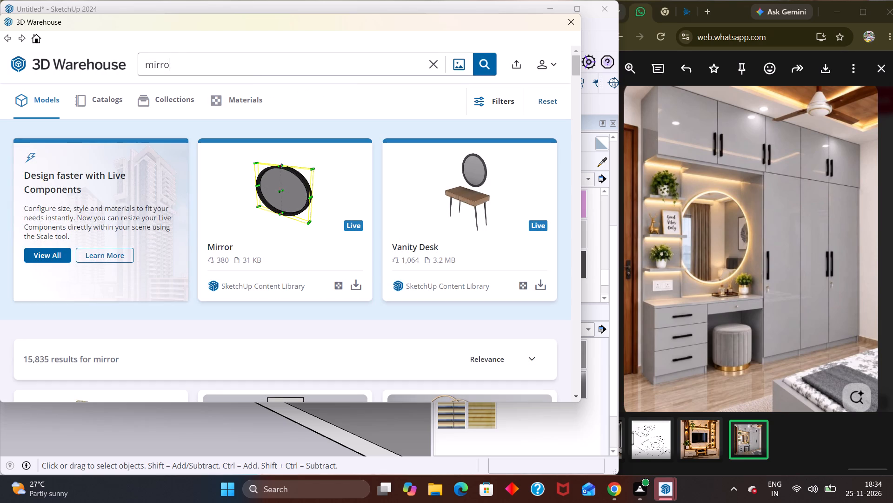
text(sn)
key(BackSpace)
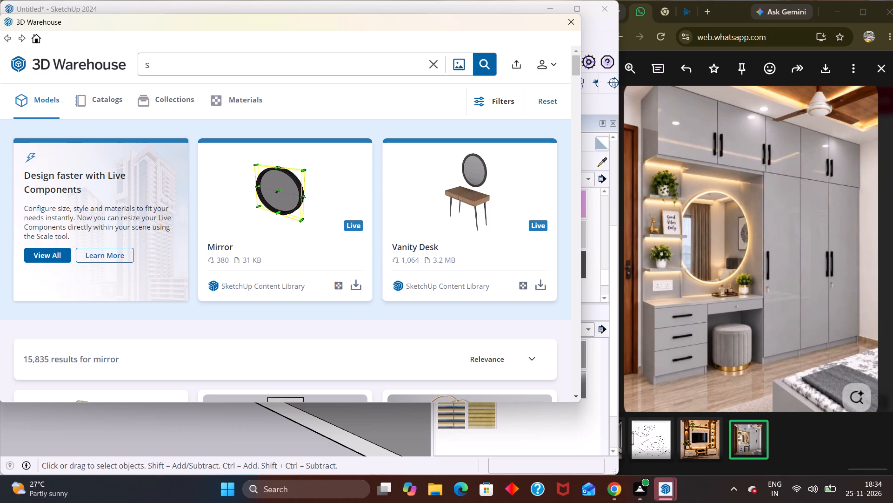
text(mall plan)
key(t)
key(Return)
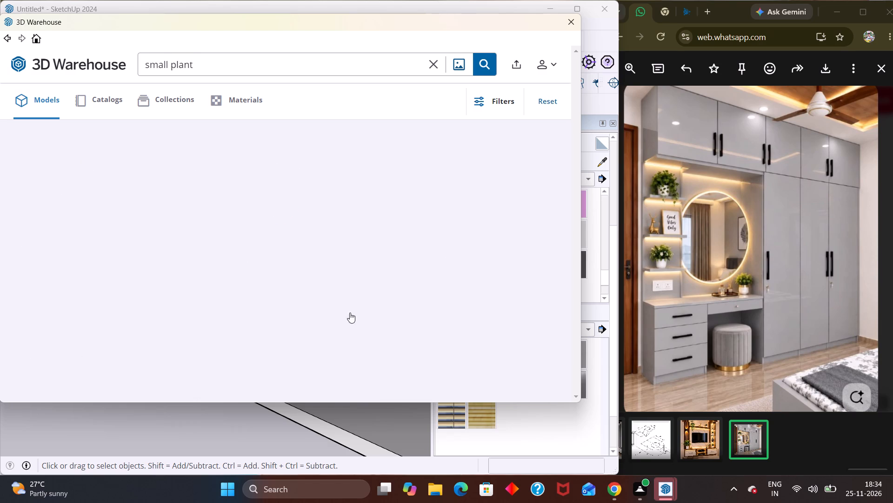
Browse the plant models and load "CHAU CAY MINI - Small plant pots" directly into the model.
scroll(196, 265, down, 1)
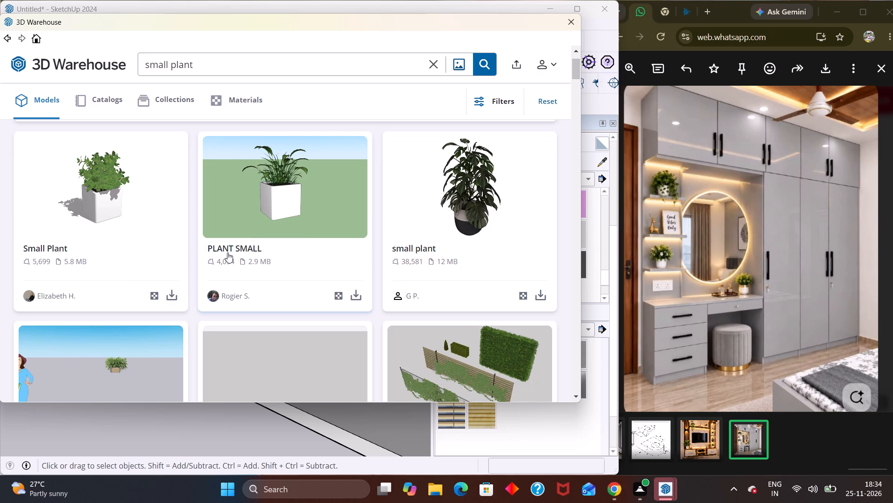
scroll(221, 176, down, 4)
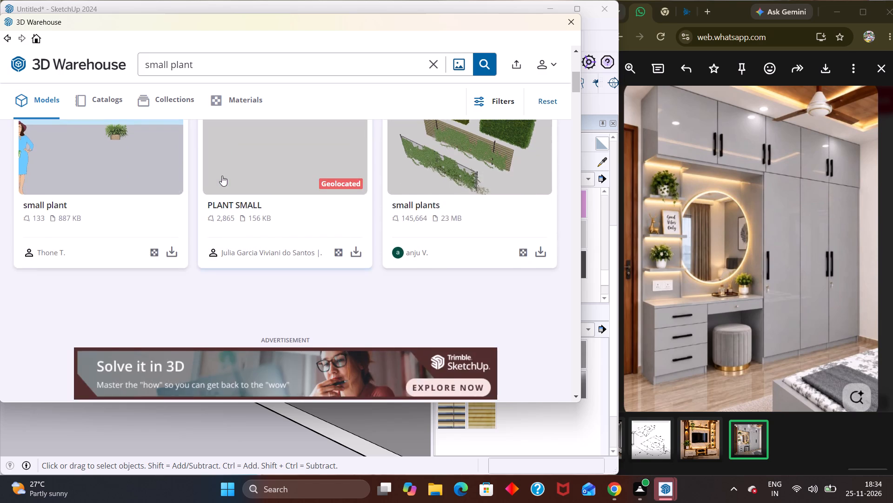
scroll(222, 176, down, 3)
scroll(226, 178, up, 7)
scroll(234, 181, down, 17)
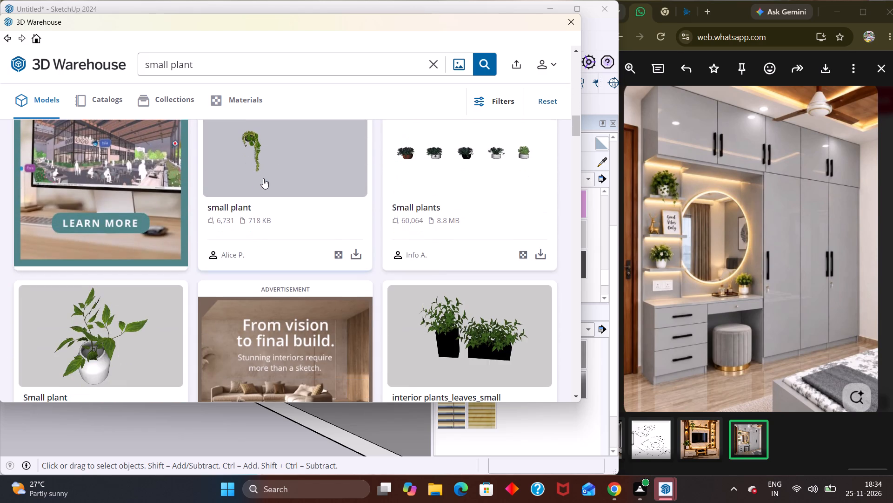
scroll(263, 178, down, 4)
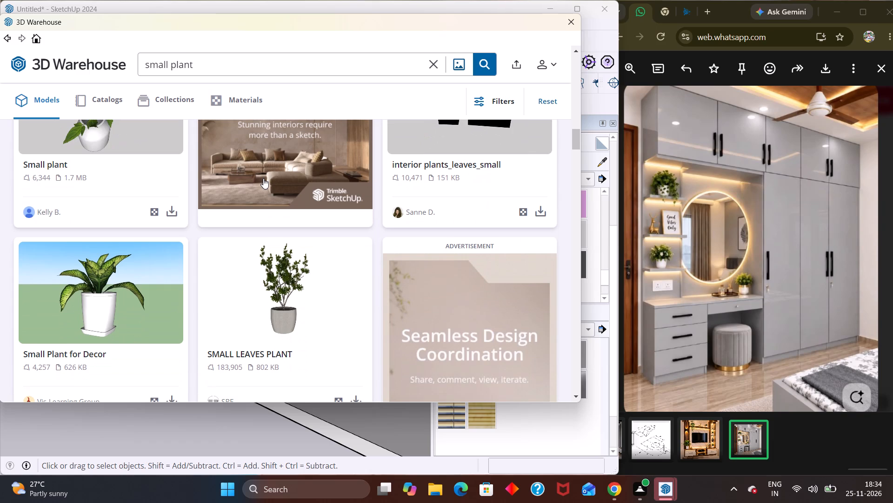
scroll(263, 178, down, 5)
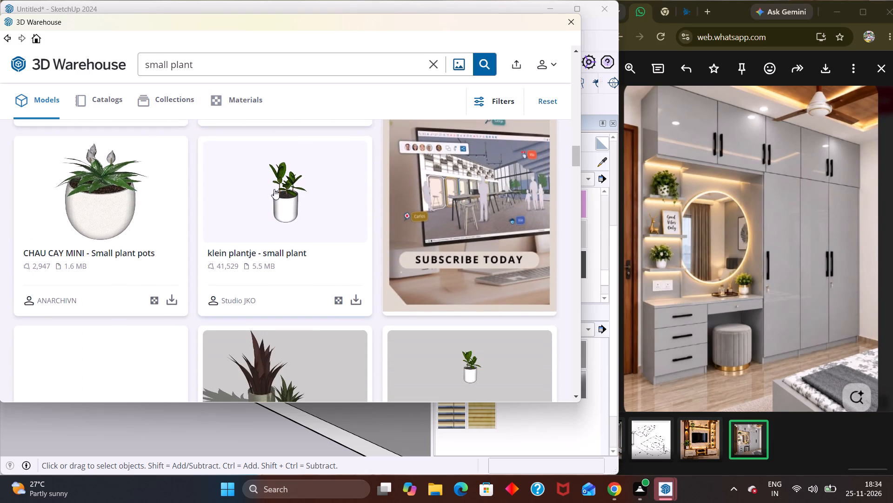
scroll(273, 190, down, 3)
scroll(225, 194, up, 2)
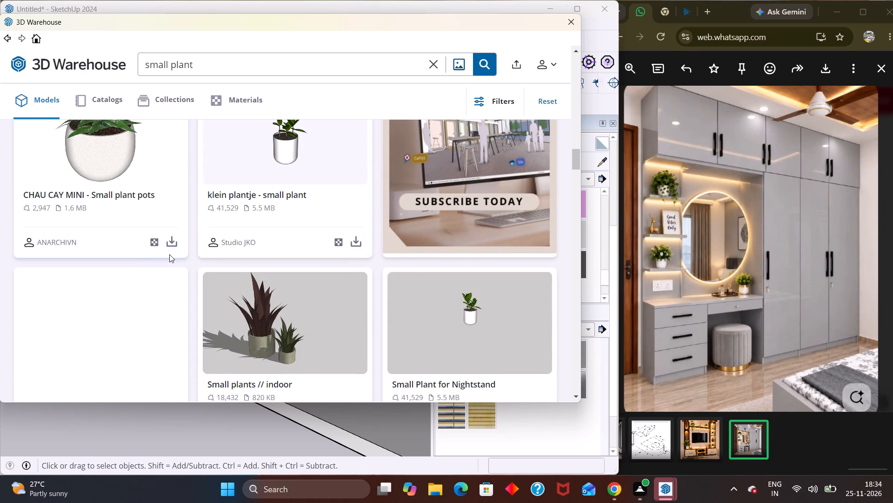
click(170, 247)
click(247, 229)
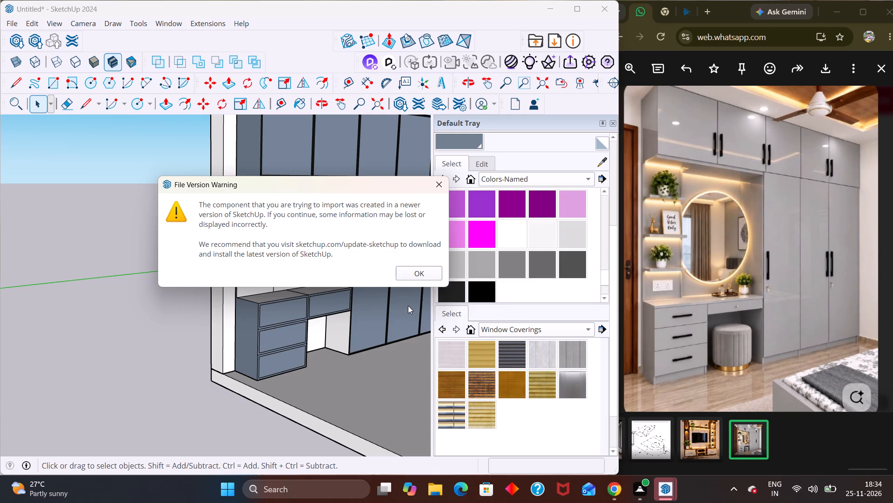
click(418, 267)
Place the potted plant on the dressing tabletop, at the end beside the tall wardrobe.
scroll(277, 270, up, 2)
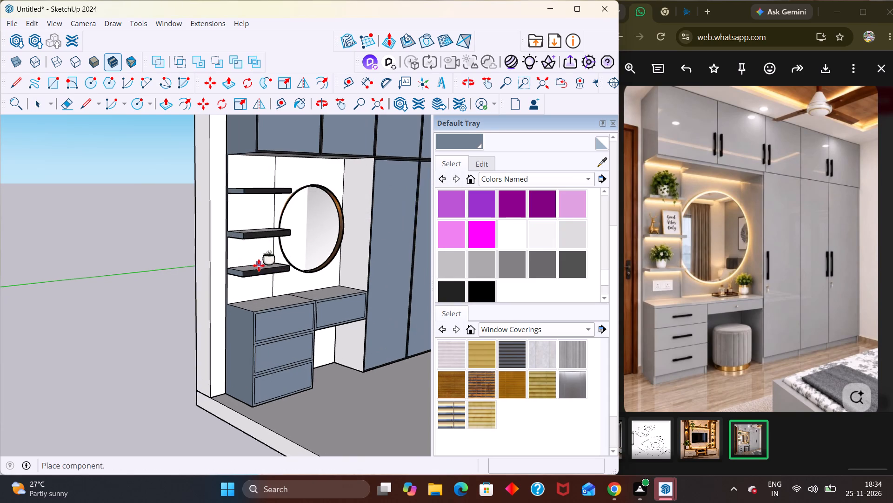
scroll(259, 265, up, 4)
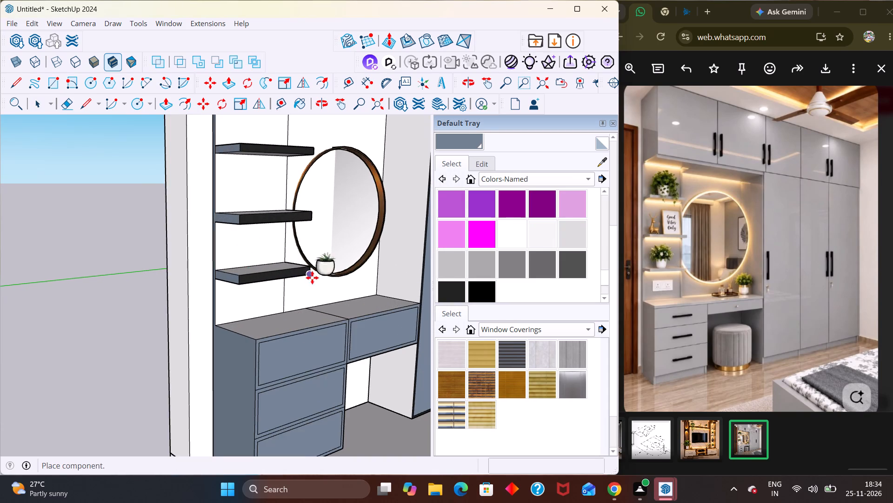
middle_drag(306, 279, 167, 330)
scroll(198, 294, down, 5)
scroll(313, 325, up, 4)
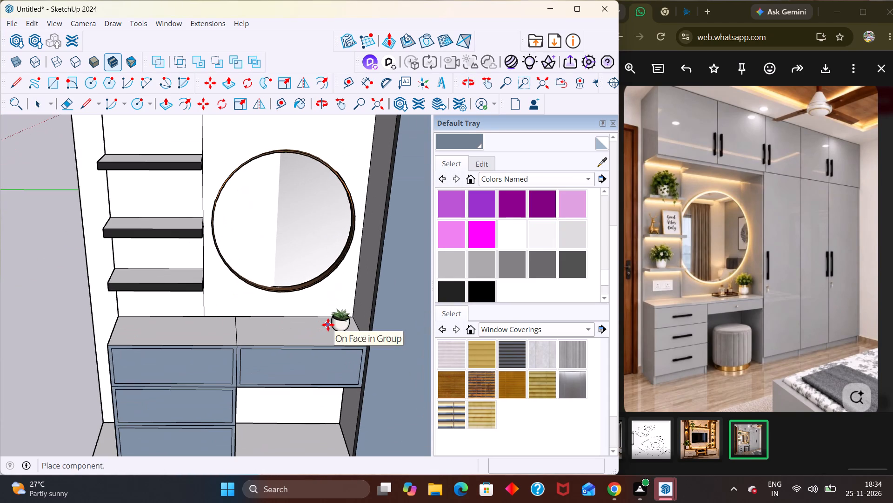
click(328, 325)
Scale the potted plant by about 1.70 in height and about 1.72 along the green axis.
key(s)
scroll(343, 318, up, 3)
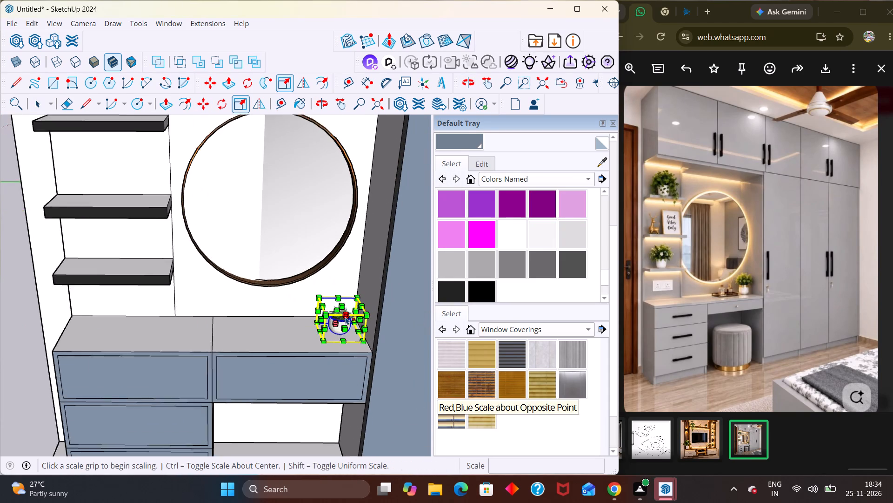
scroll(346, 317, up, 2)
click(340, 299)
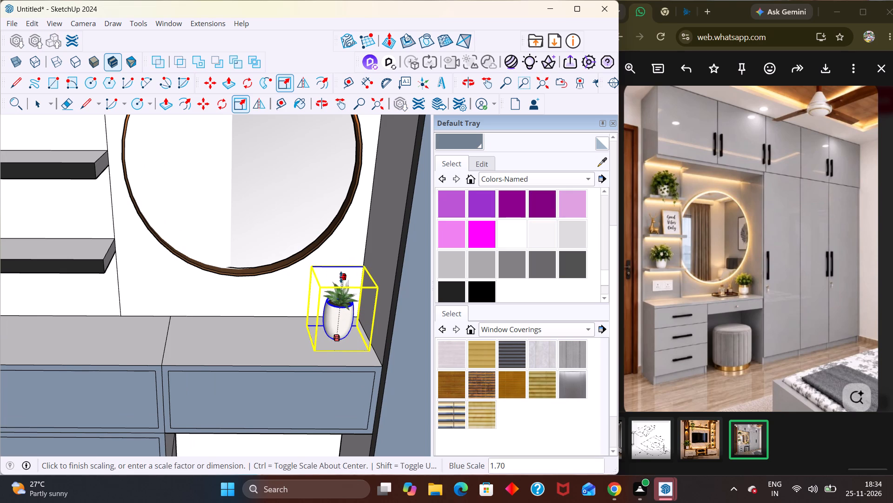
click(341, 277)
click(312, 305)
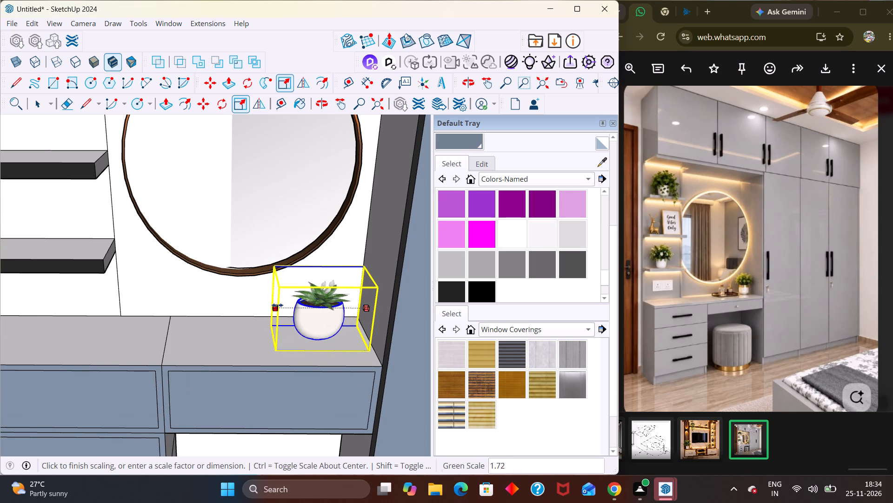
click(278, 305)
Stretch the potted plant taller from its top and shorten it from its base.
middle_drag(350, 323, 273, 356)
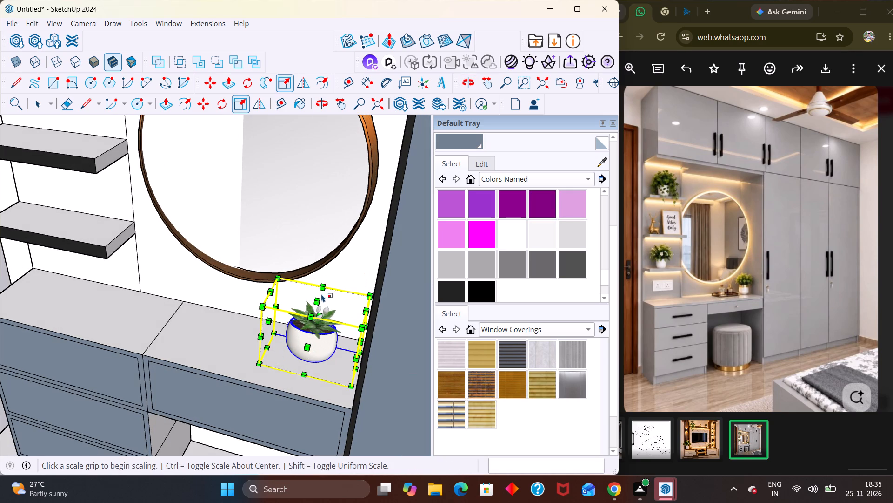
click(314, 299)
click(323, 278)
middle_drag(304, 338, 303, 280)
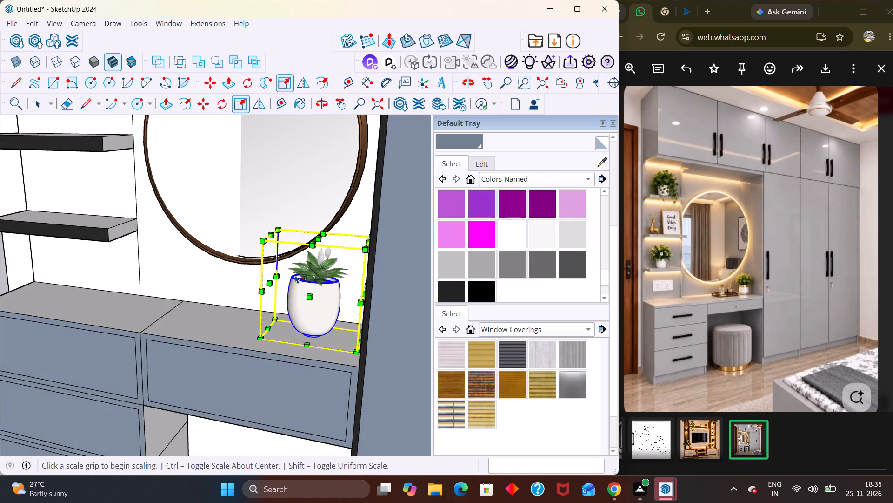
scroll(310, 282, down, 3)
middle_drag(322, 299, 364, 290)
scroll(364, 290, up, 3)
click(316, 323)
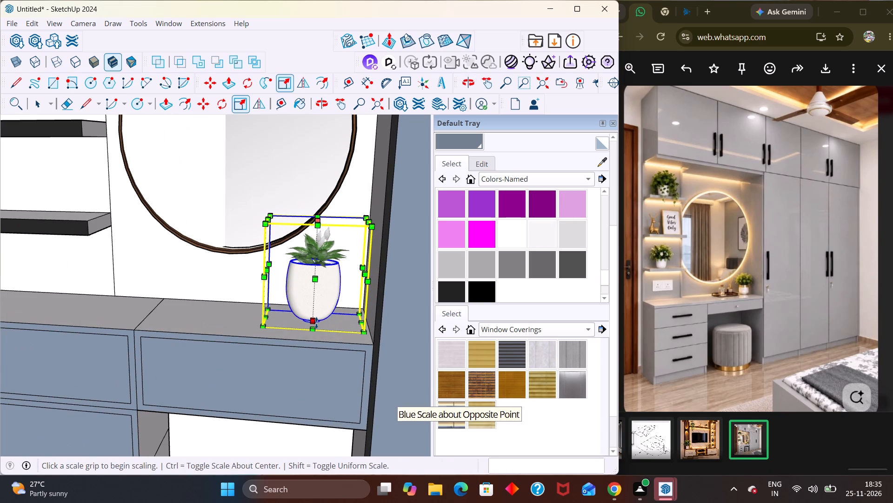
click(315, 299)
Move the potted plant down about 5 3/16" so its base rests at the tabletop's front edge.
key(m)
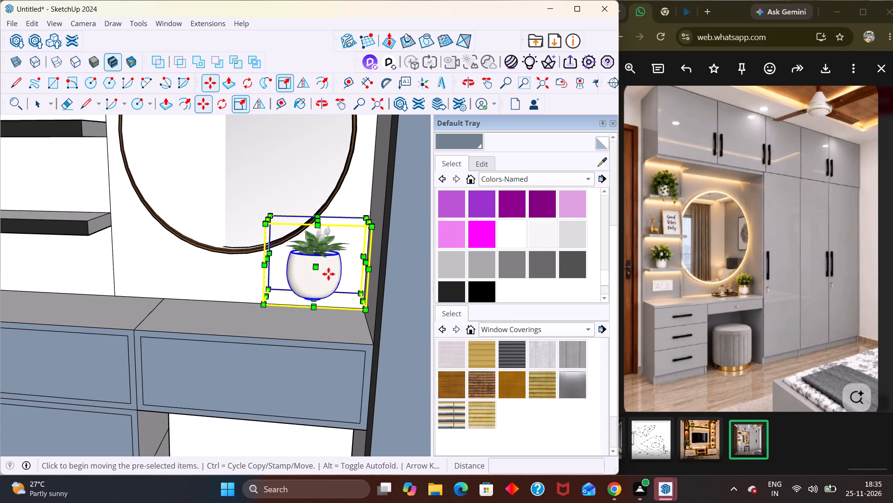
click(369, 308)
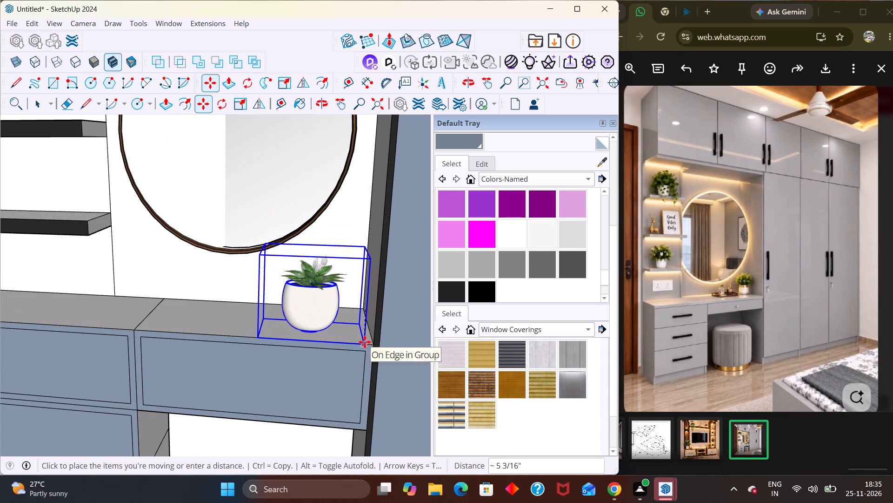
click(365, 342)
Scale the potted plant's height from its top by about 1.28, and deselect it.
key(s)
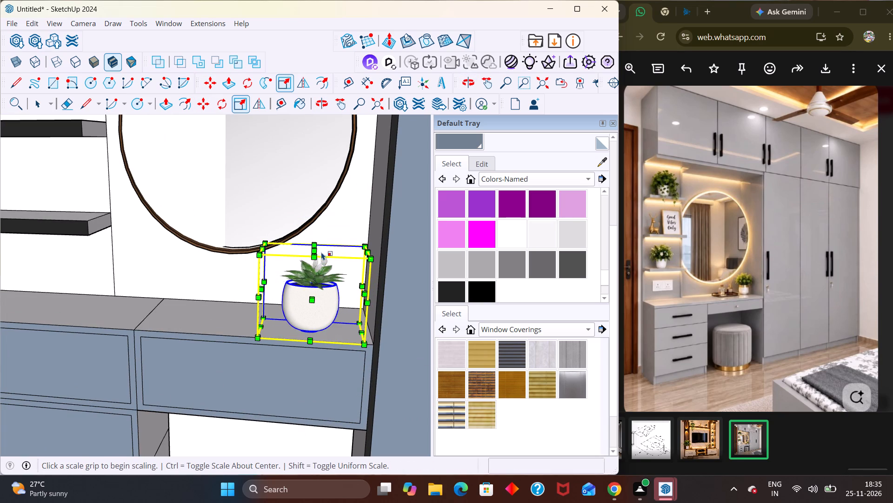
click(314, 251)
click(319, 227)
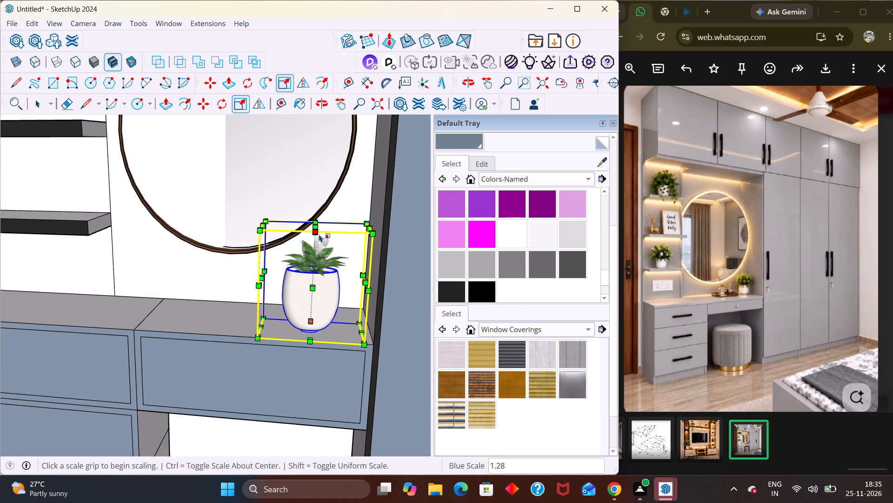
key(space)
scroll(316, 240, down, 6)
click(36, 299)
Examine the potted plant's size and position beside the mirror and wardrobe against the reference photo.
scroll(170, 273, down, 5)
middle_drag(290, 276, 331, 275)
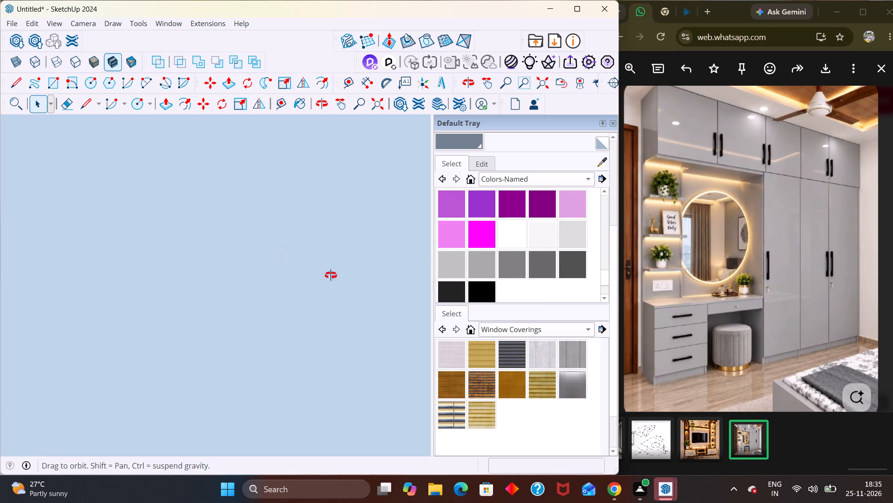
middle_drag(331, 275, 348, 275)
scroll(348, 275, up, 1)
key(shift+z)
scroll(326, 269, down, 4)
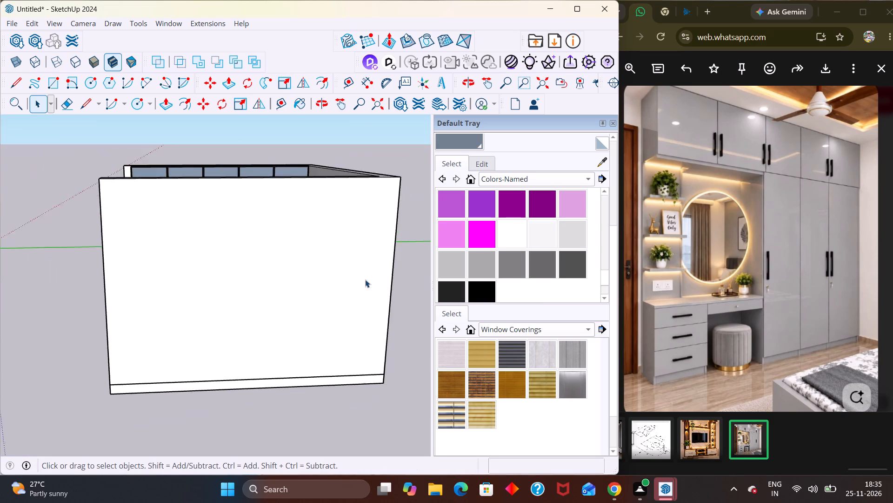
middle_drag(218, 355, 372, 324)
click(77, 381)
scroll(130, 264, up, 12)
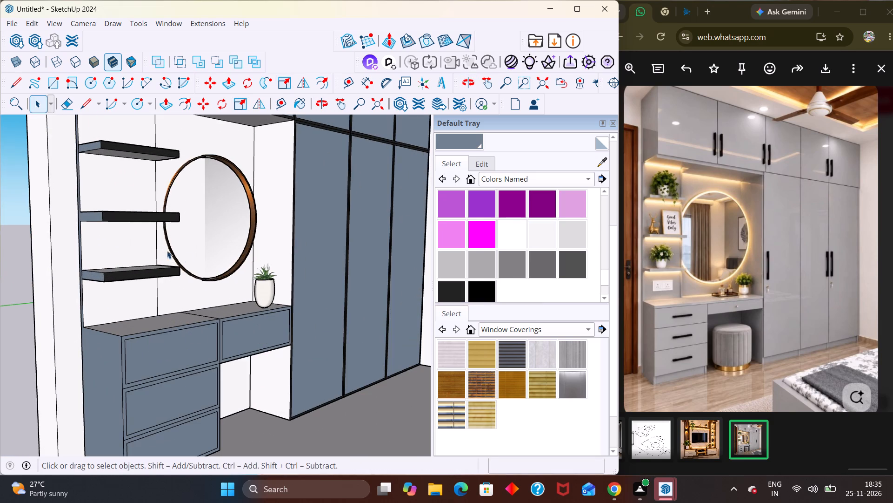
middle_drag(212, 251, 223, 267)
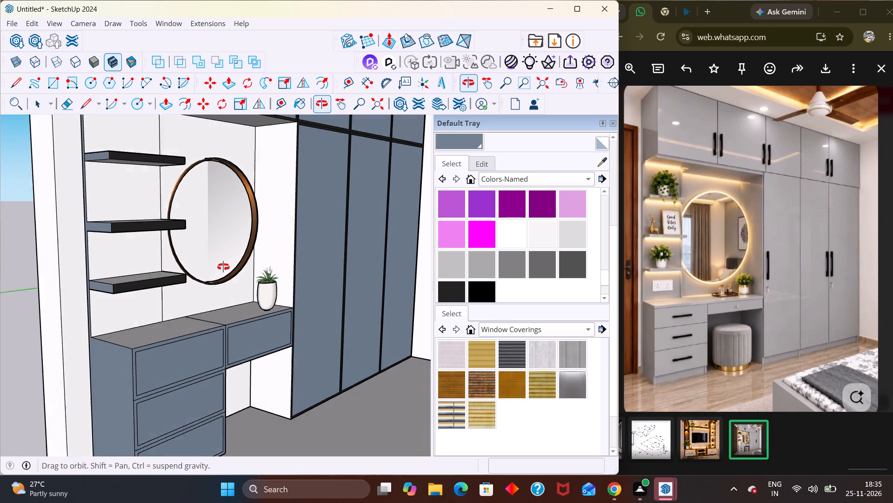
middle_drag(223, 267, 224, 268)
scroll(149, 193, down, 2)
middle_drag(215, 208, 155, 192)
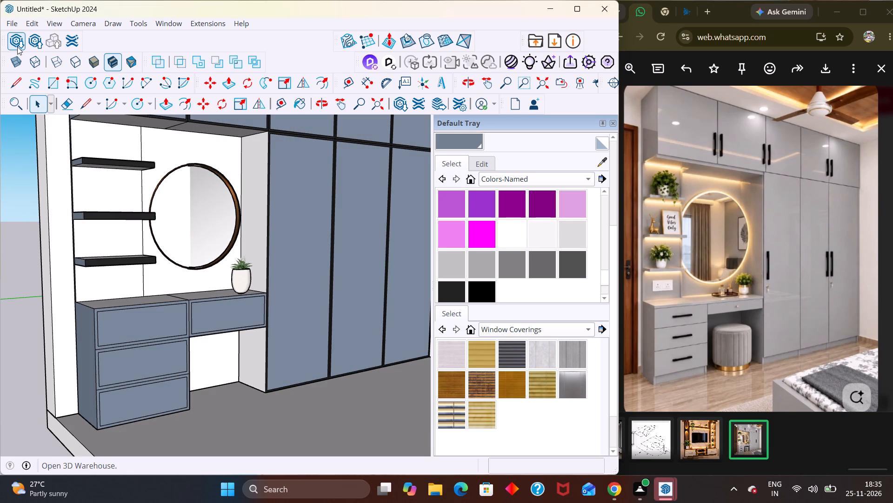
Load the Small Plant for Nightstand model from the 3D Warehouse "small plant" results directly into the model.
click(17, 47)
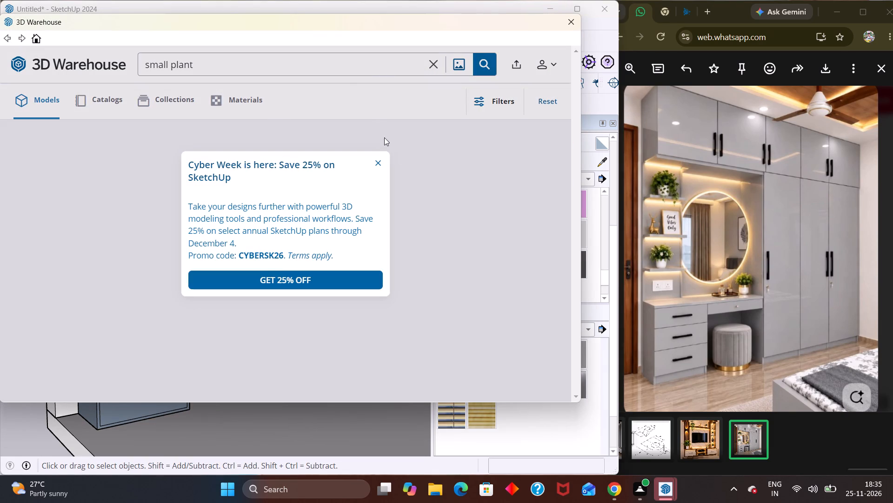
click(377, 169)
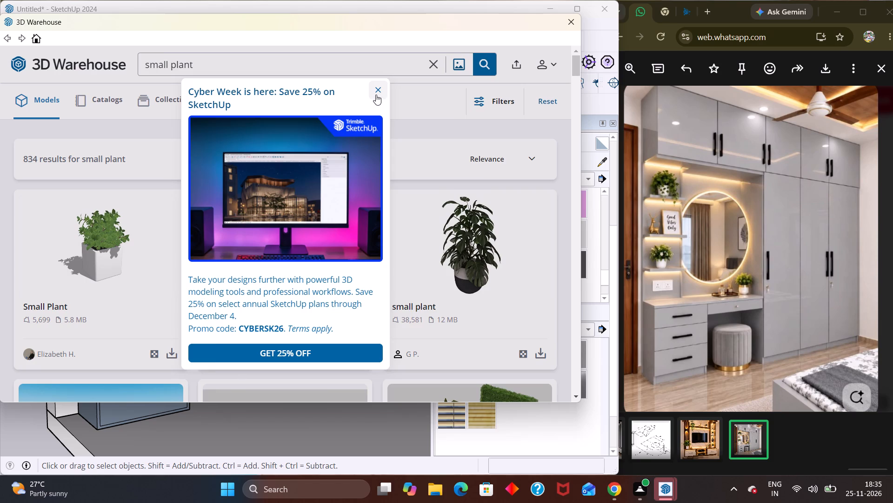
click(376, 95)
scroll(265, 212, down, 8)
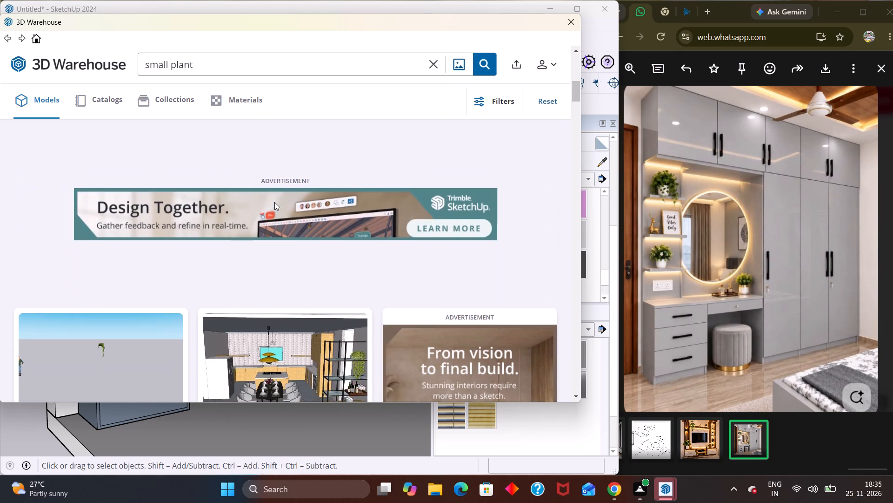
scroll(274, 202, down, 11)
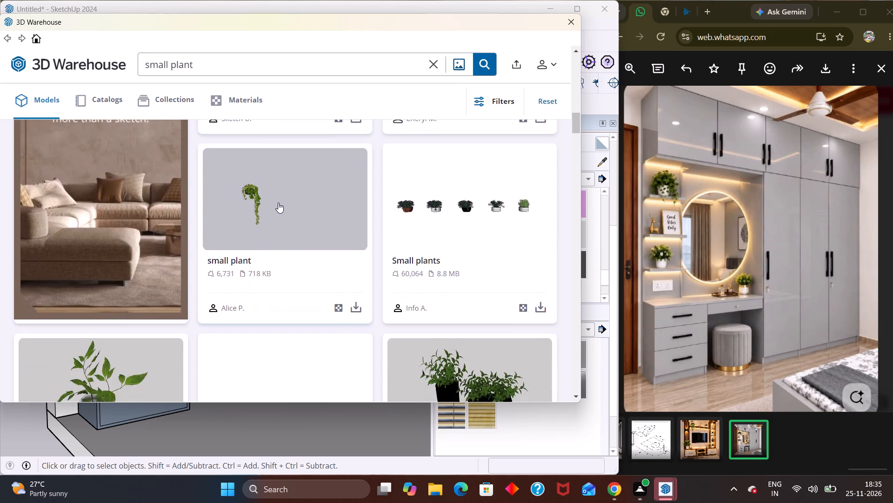
scroll(278, 203, down, 7)
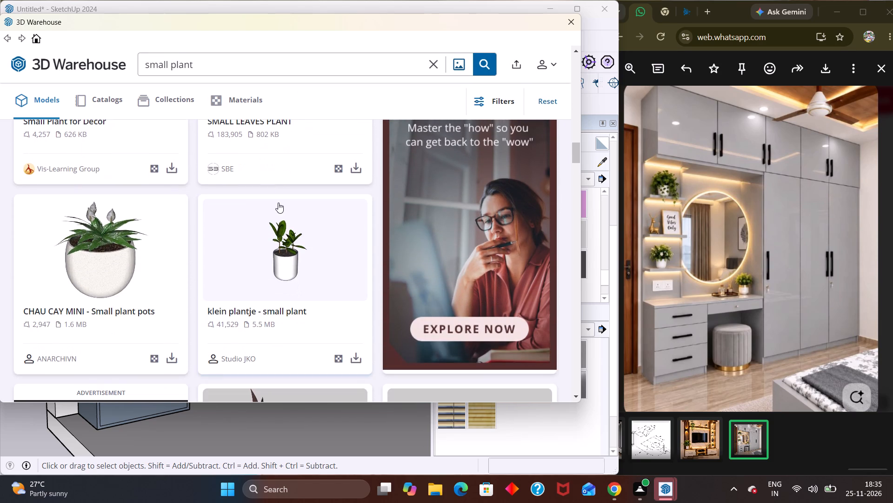
scroll(297, 280, down, 4)
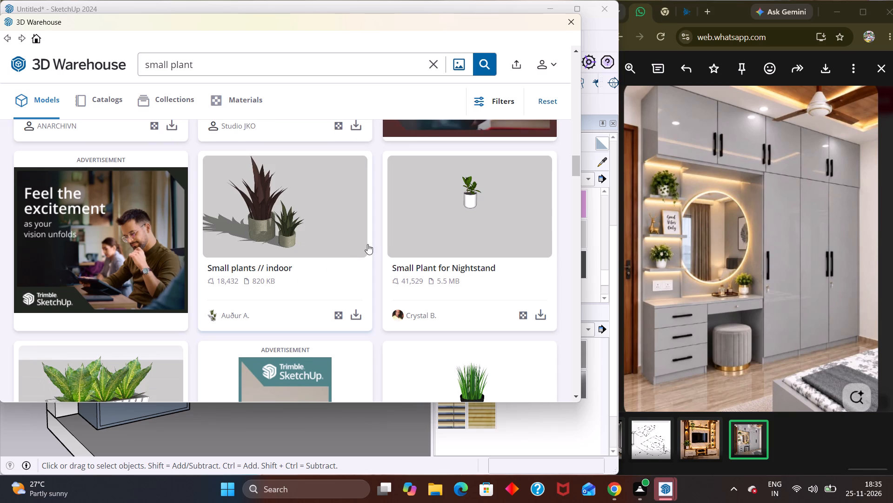
scroll(368, 244, down, 1)
click(543, 256)
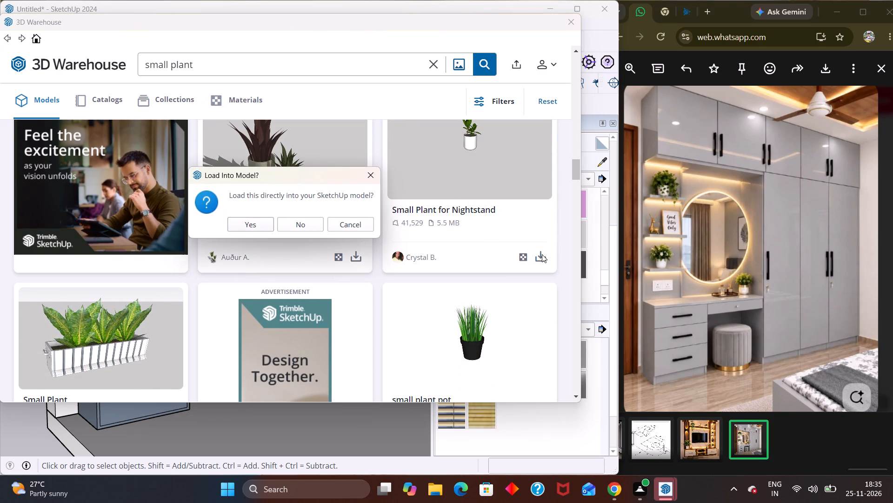
click(257, 223)
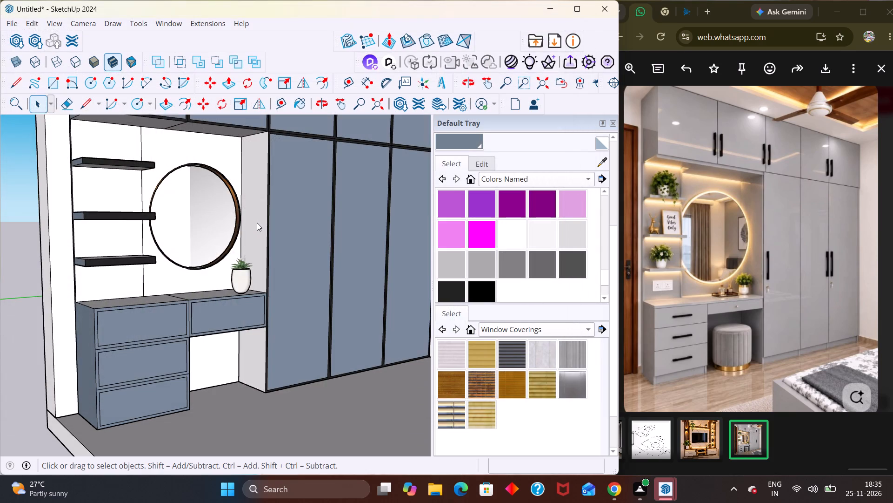
Place the nightstand plant on top of the lowest wall shelf beside the mirror and deselect it.
click(399, 278)
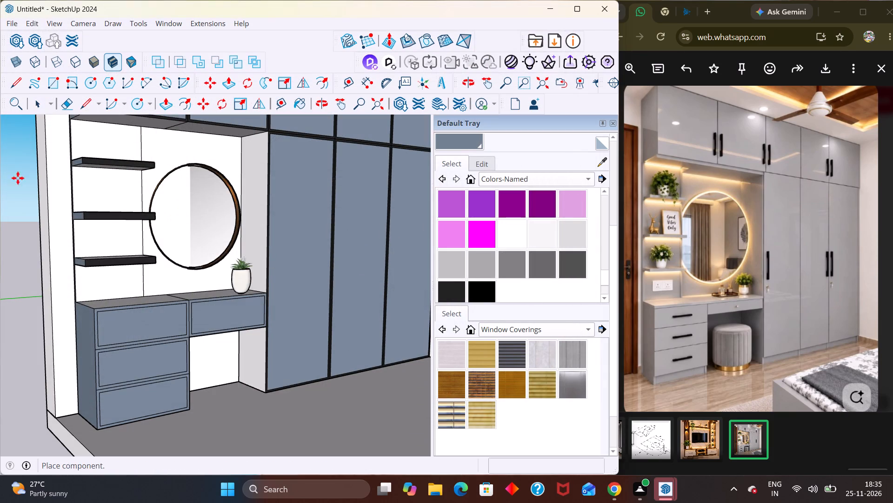
scroll(124, 190, up, 1)
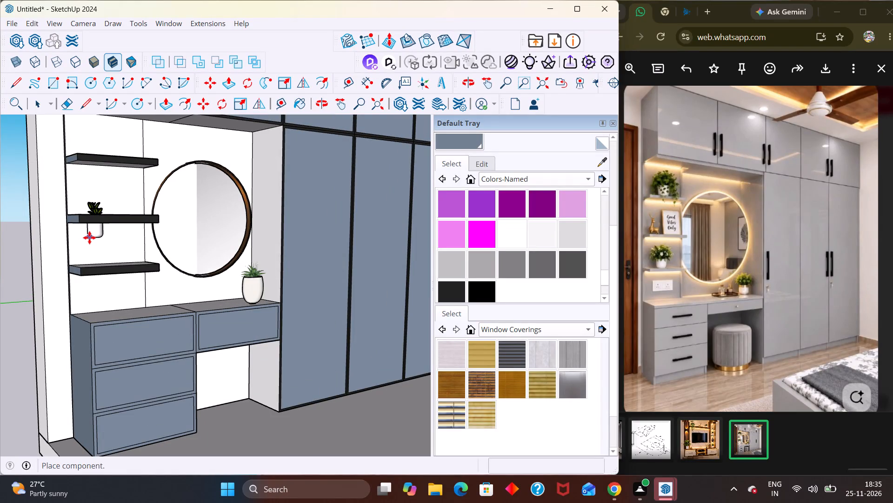
scroll(89, 249, up, 4)
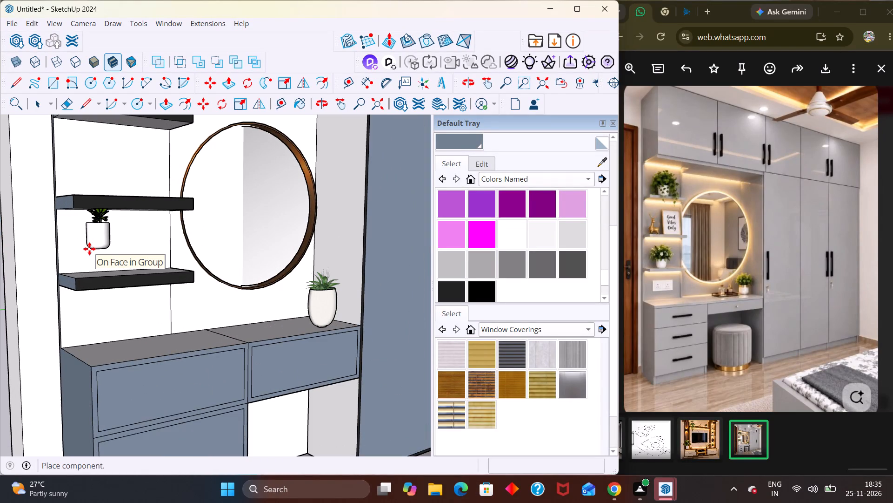
scroll(105, 269, up, 7)
middle_drag(107, 269, 107, 276)
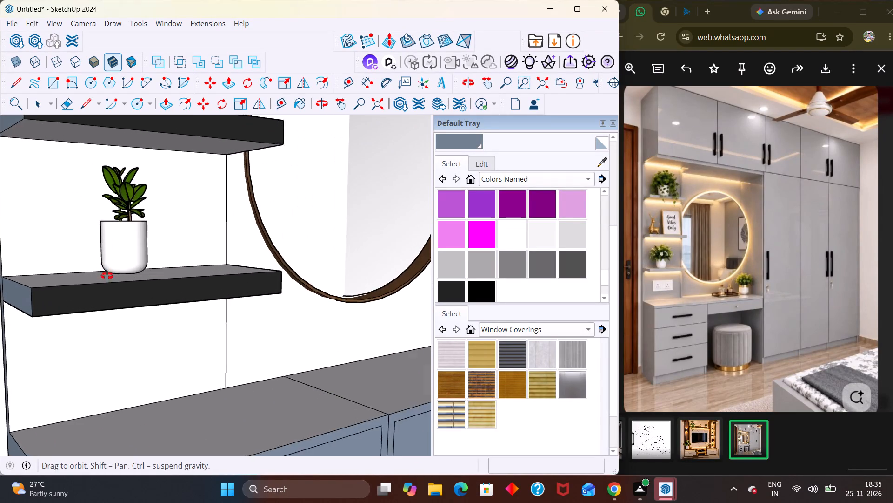
middle_drag(107, 276, 109, 322)
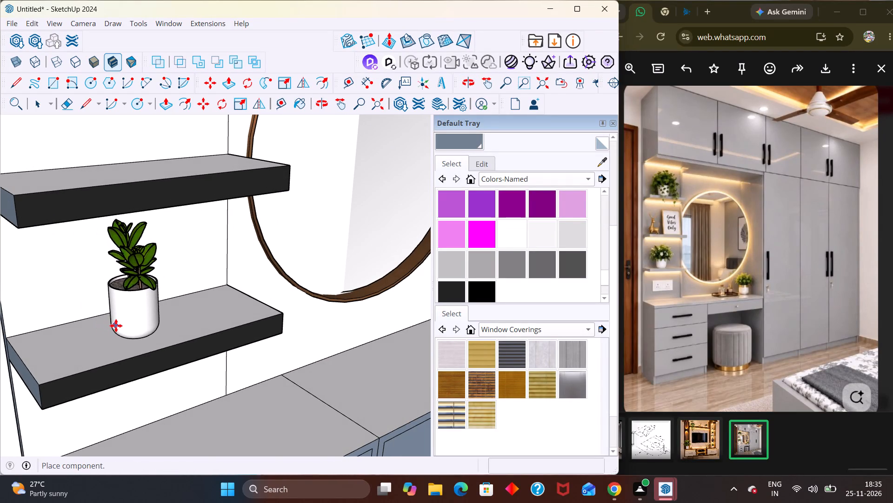
click(116, 326)
scroll(125, 326, down, 4)
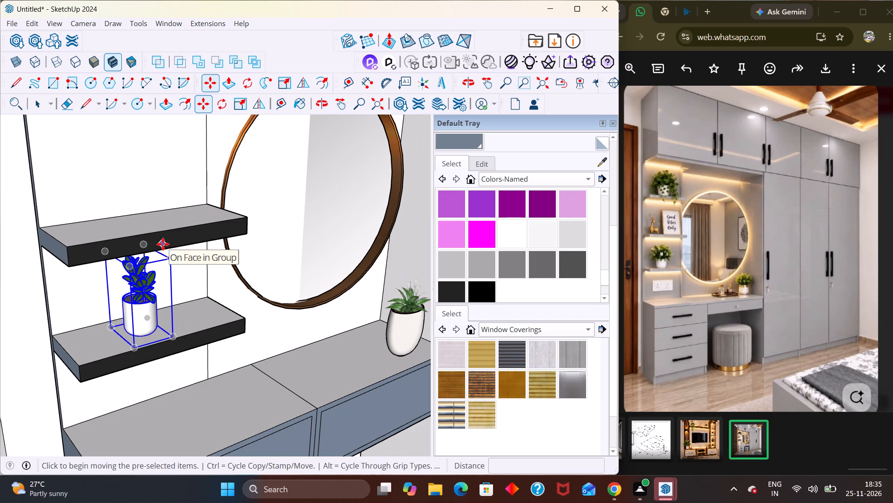
key(Escape)
scroll(142, 258, down, 4)
key(space)
scroll(207, 285, down, 1)
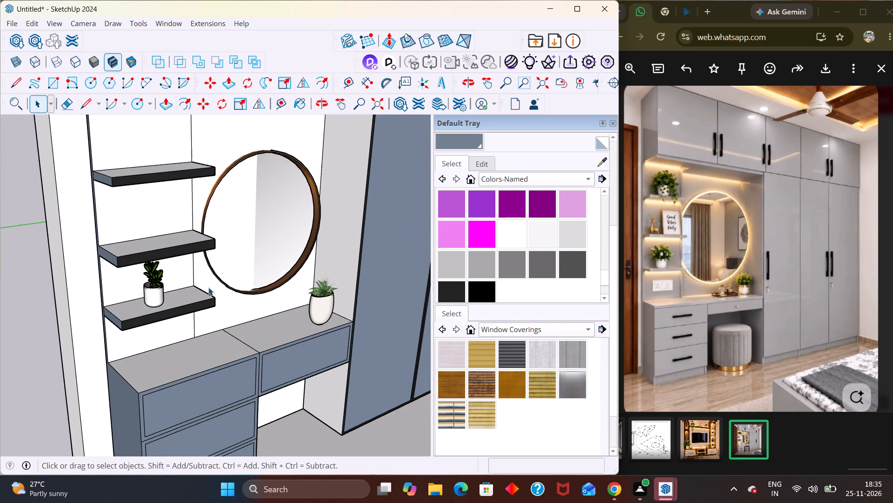
scroll(208, 287, down, 1)
middle_drag(214, 310, 258, 279)
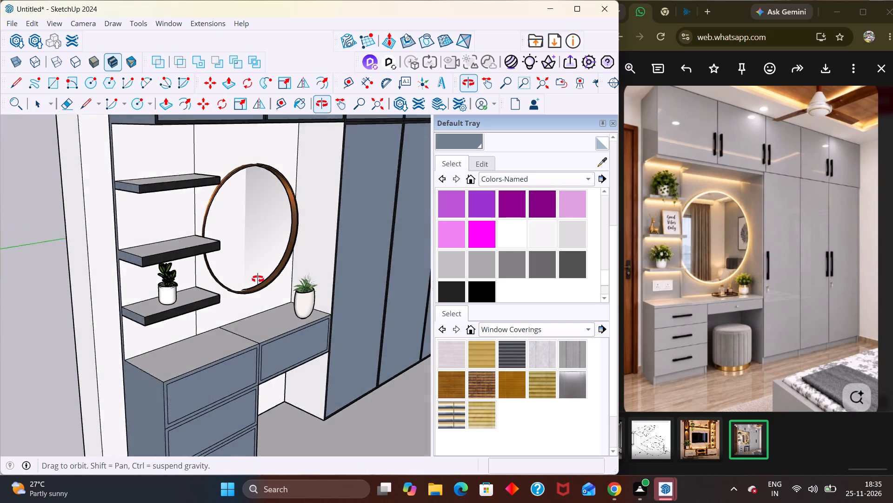
middle_drag(258, 279, 261, 262)
scroll(261, 261, down, 2)
middle_drag(211, 272, 146, 257)
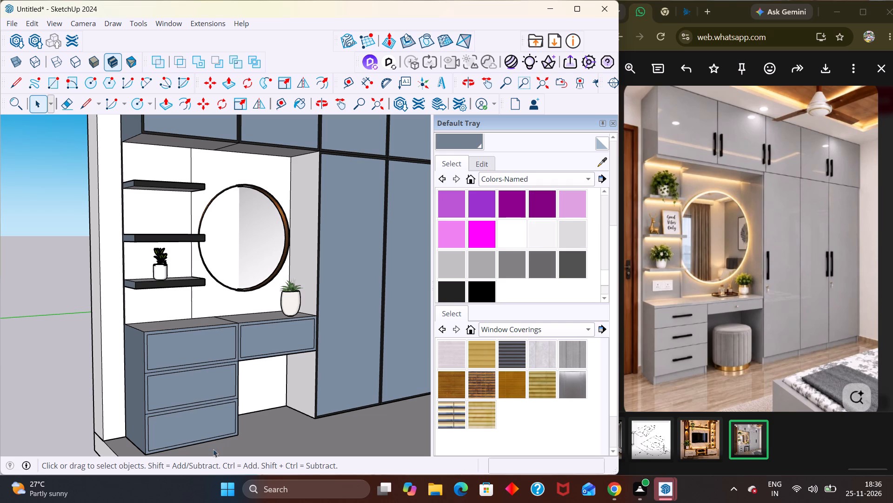
Search 3D Warehouse for "photo frame".
click(22, 41)
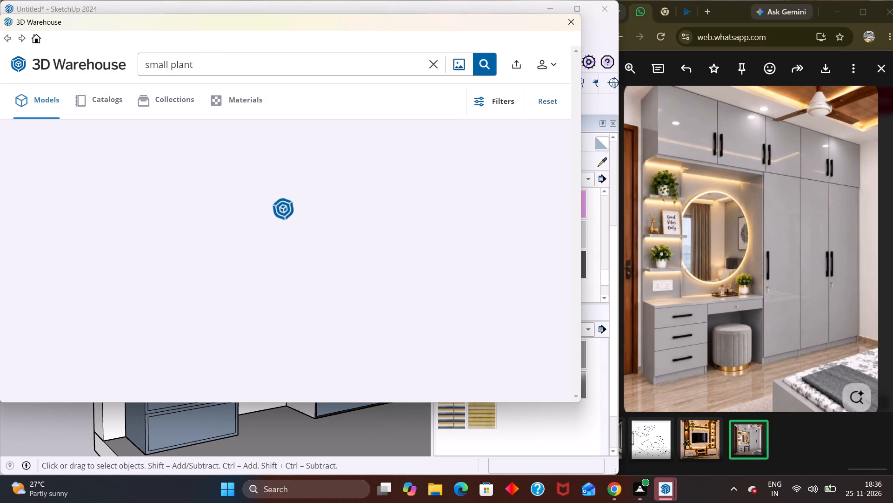
click(210, 58)
key(BackSpace)
key(BackSpace)
key(BackSpace)
key(BackSpace)
key(BackSpace)
key(BackSpace)
key(BackSpace)
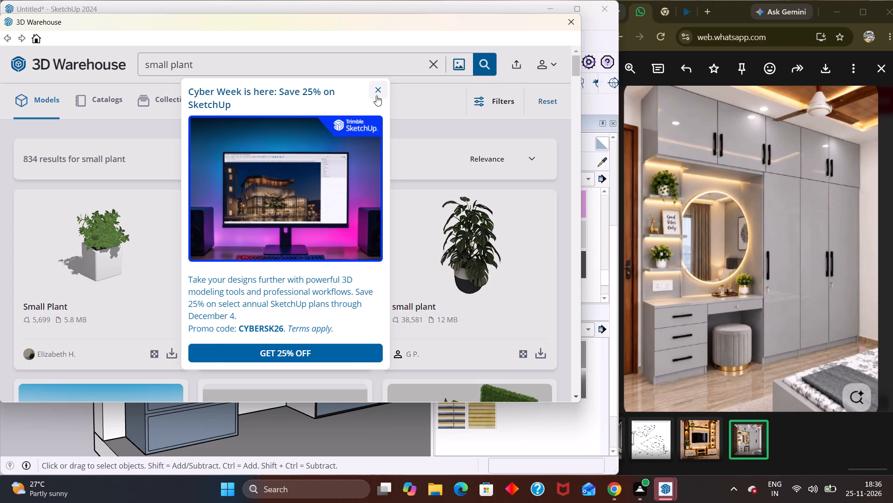
click(376, 95)
click(316, 58)
key(BackSpace)
key(BackSpace)
key(BackSpace)
key(BackSpace)
key(BackSpace)
key(BackSpace)
key(BackSpace)
key(BackSpace)
key(BackSpace)
key(BackSpace)
key(BackSpace)
key(BackSpace)
key(BackSpace)
key(BackSpace)
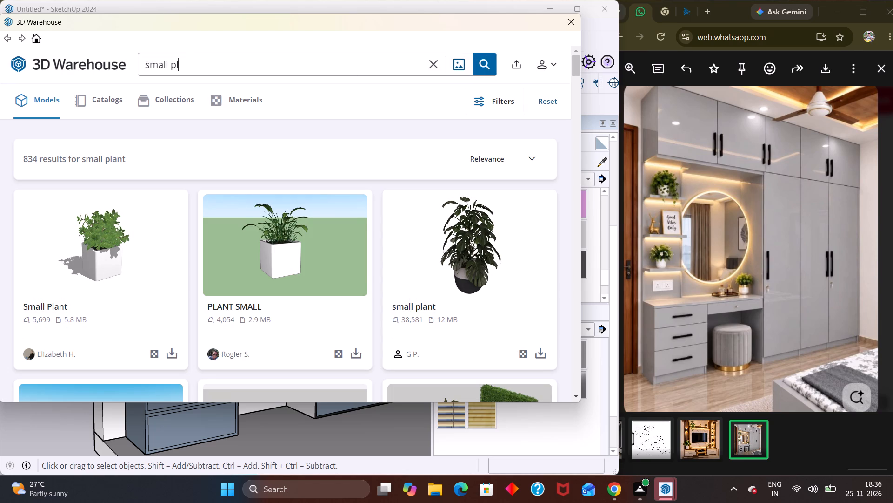
text(photo frame)
key(Return)
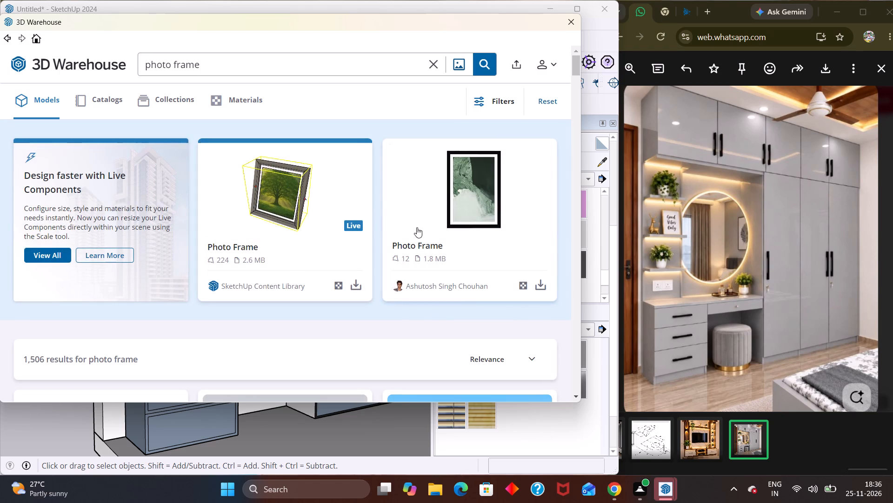
Find the PHOTO FRAMES+FRAMES+DECOR set with black-framed leaf and zebra prints and load it directly into the model.
scroll(386, 208, down, 3)
scroll(276, 183, down, 4)
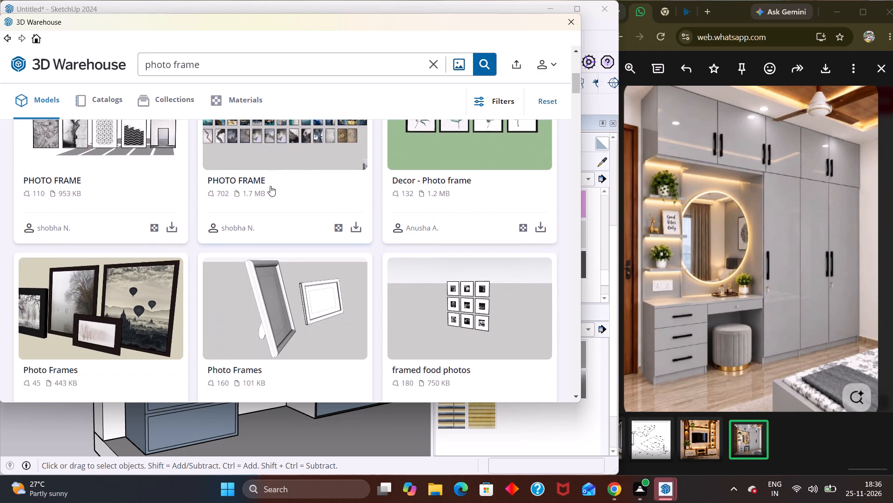
scroll(270, 186, down, 10)
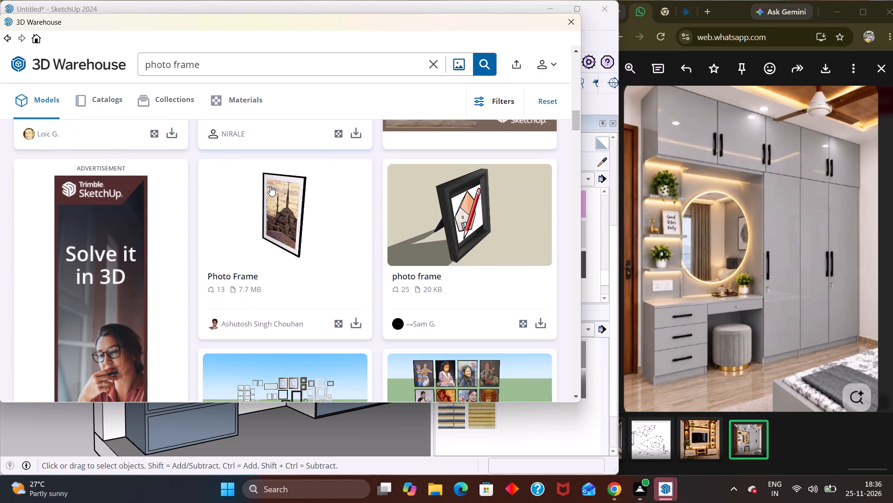
scroll(270, 186, down, 6)
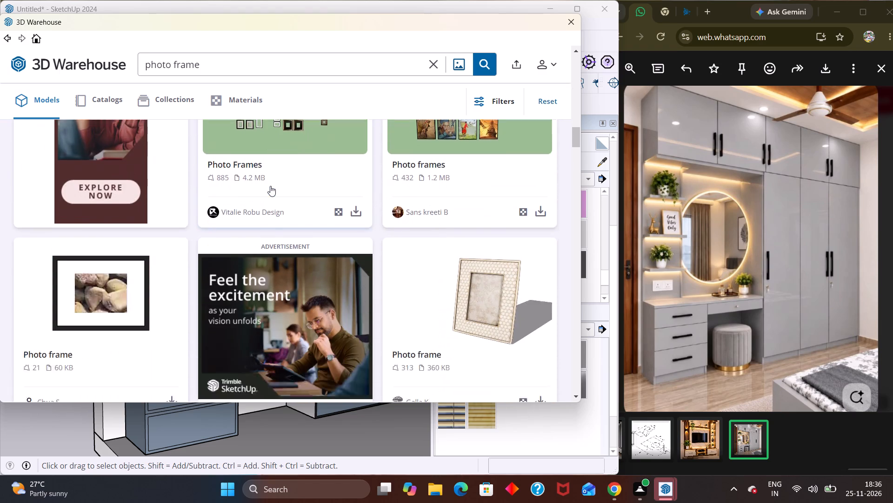
scroll(270, 186, down, 6)
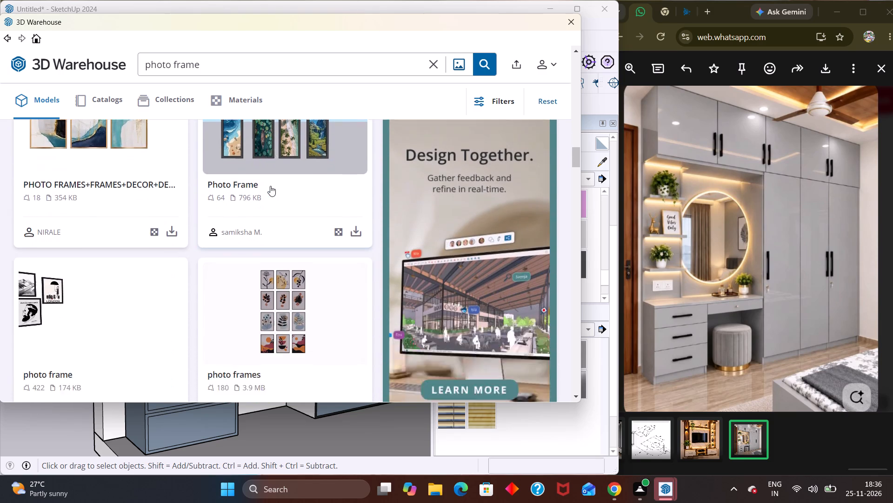
scroll(270, 186, down, 10)
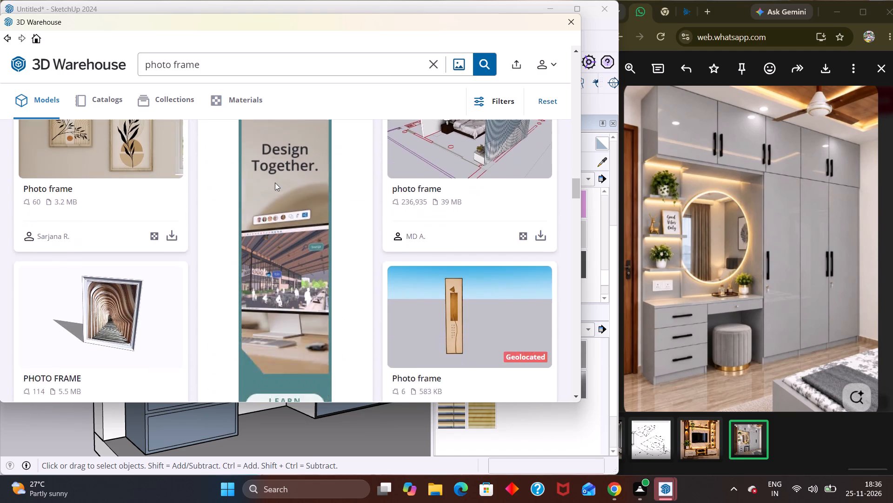
scroll(275, 183, down, 4)
scroll(241, 224, down, 5)
scroll(241, 201, up, 1)
scroll(241, 201, down, 2)
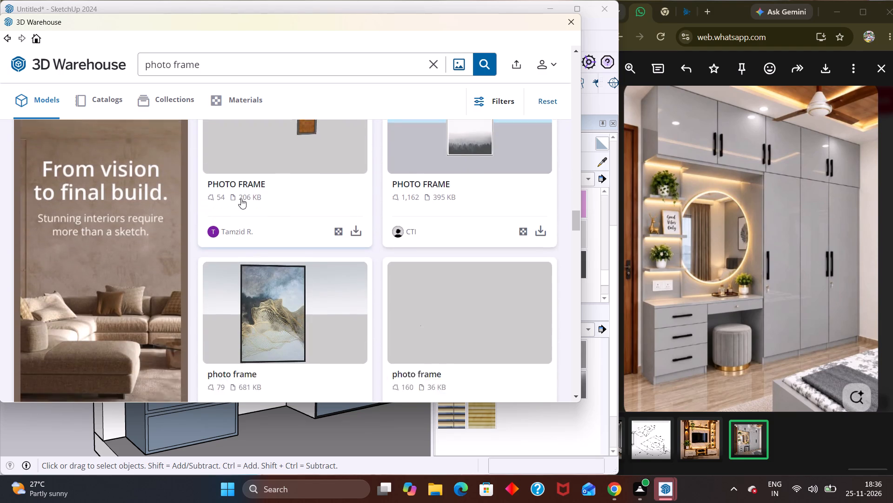
scroll(241, 198, down, 8)
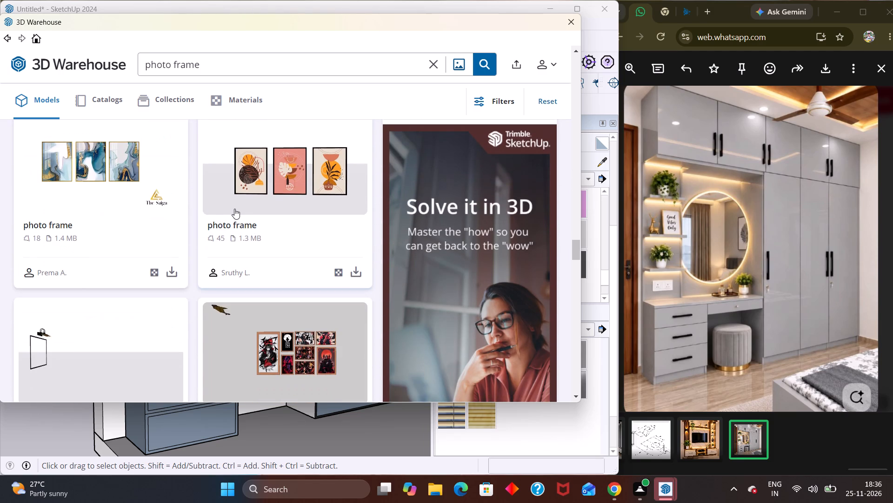
scroll(148, 206, down, 3)
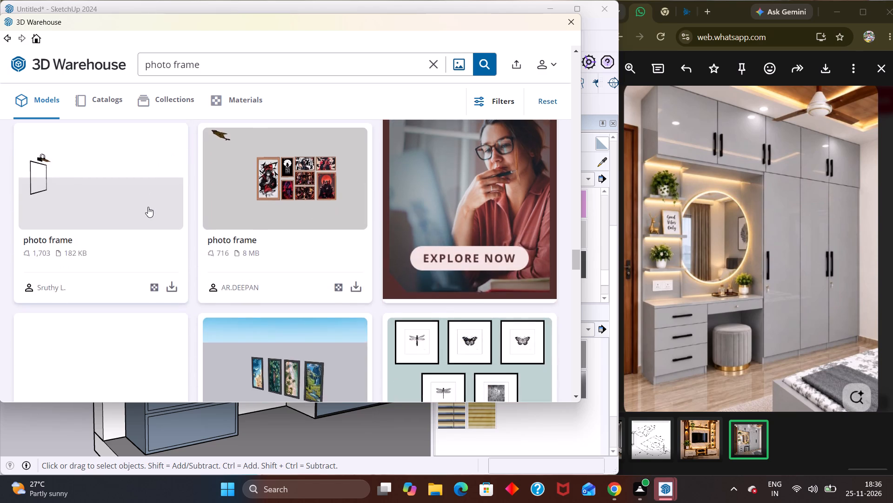
scroll(148, 207, down, 19)
scroll(162, 200, up, 3)
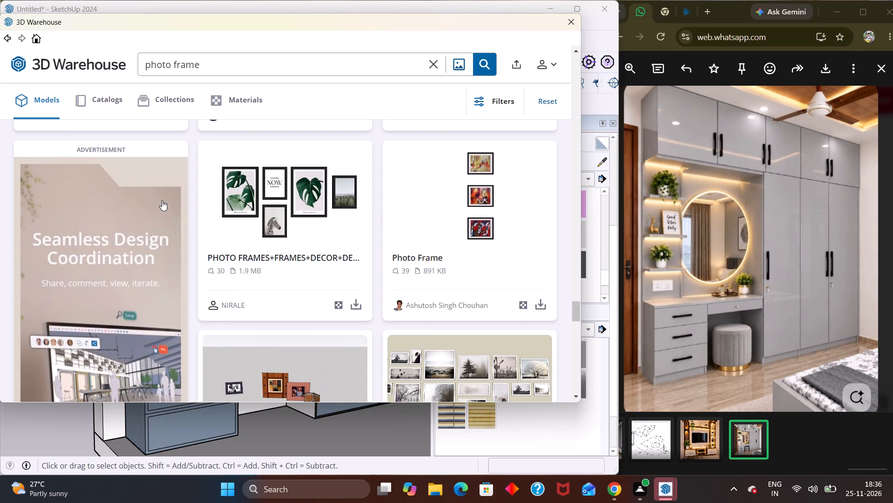
scroll(162, 200, up, 3)
scroll(162, 200, down, 2)
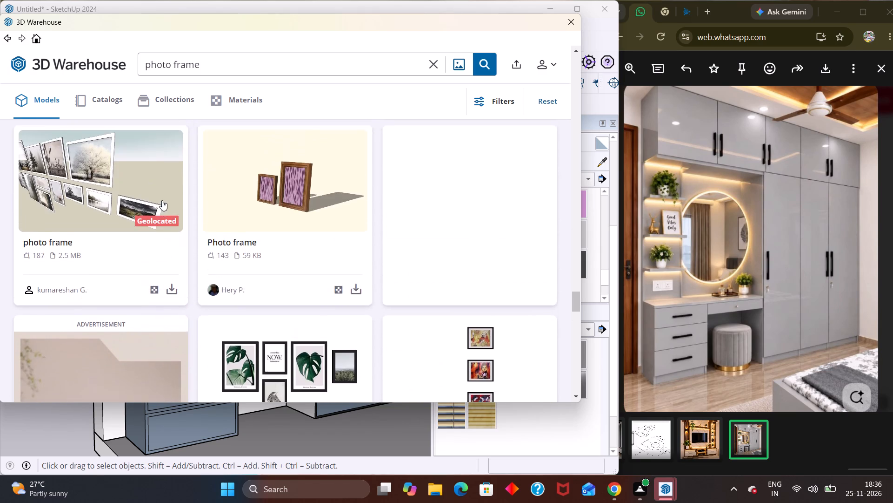
scroll(162, 200, down, 7)
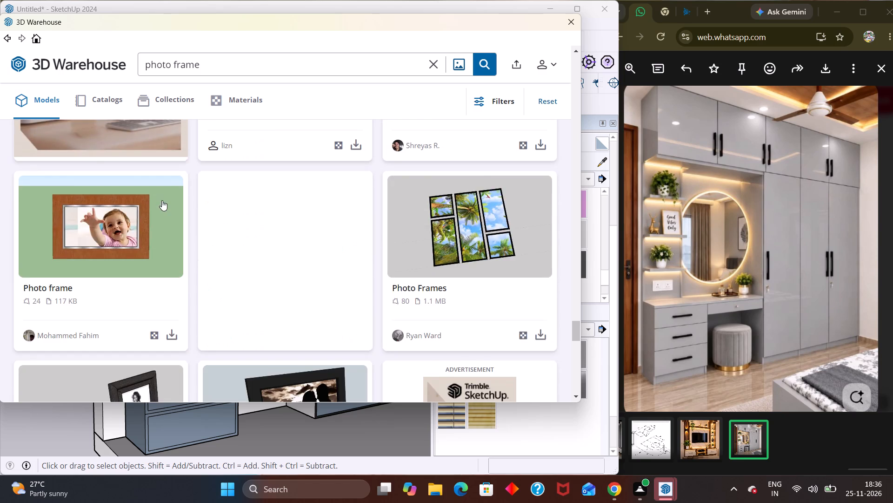
scroll(162, 200, down, 5)
scroll(162, 200, up, 12)
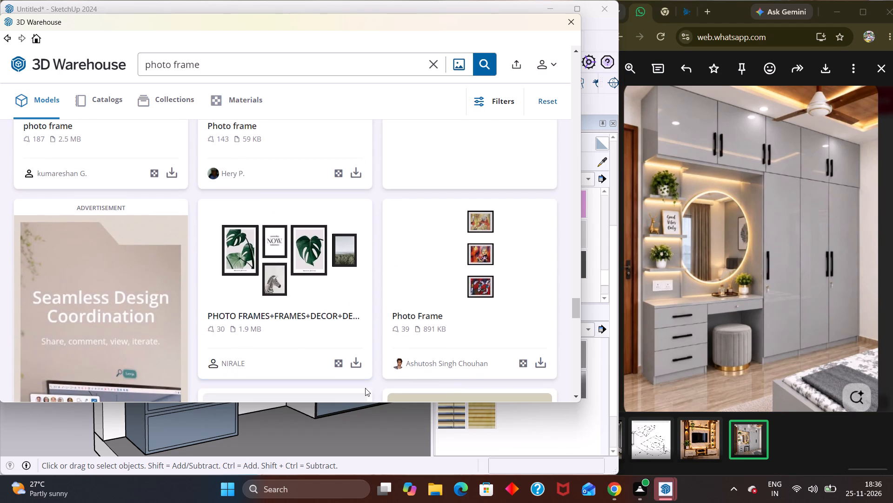
click(361, 370)
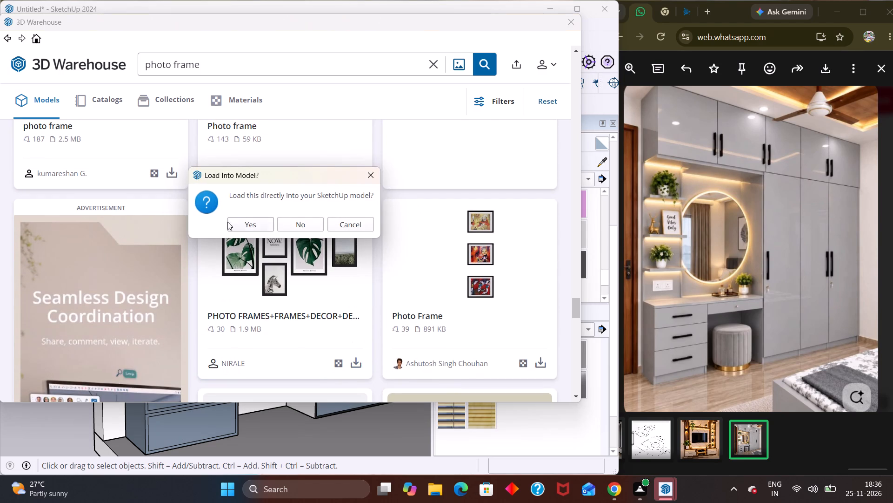
click(233, 223)
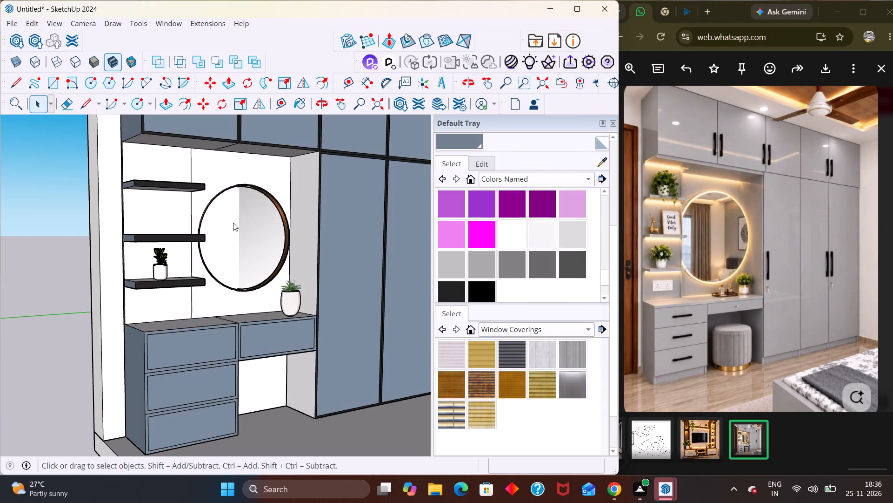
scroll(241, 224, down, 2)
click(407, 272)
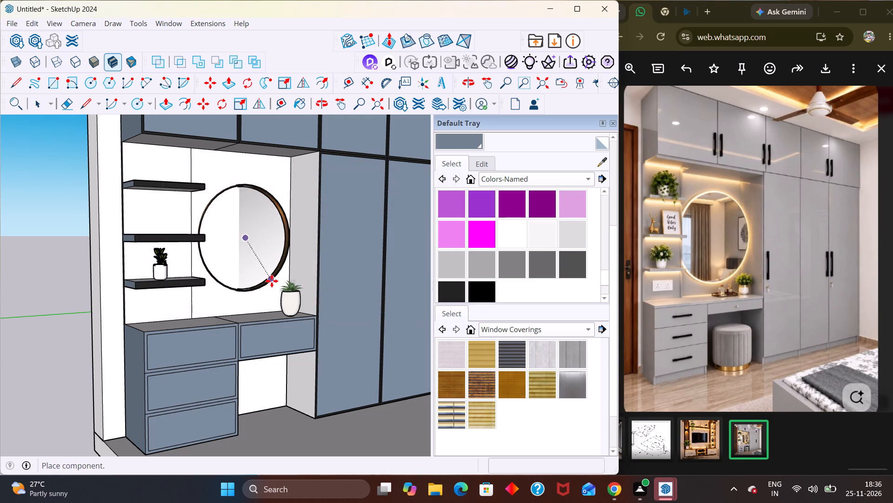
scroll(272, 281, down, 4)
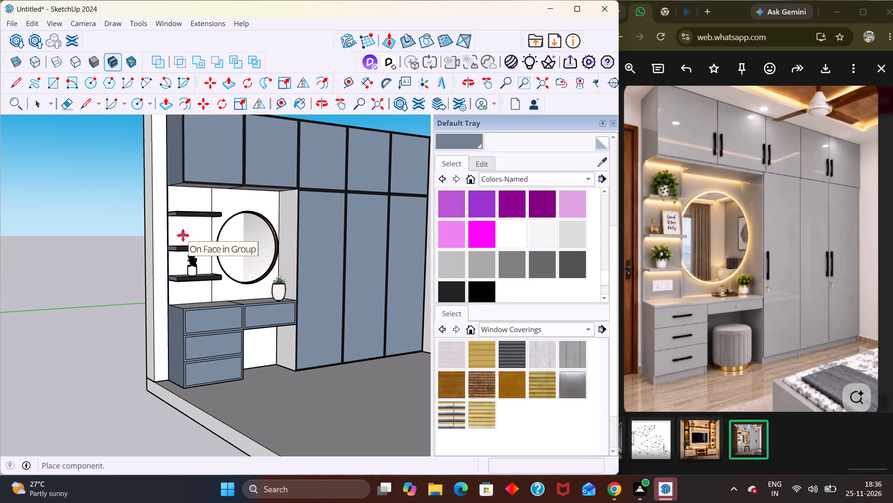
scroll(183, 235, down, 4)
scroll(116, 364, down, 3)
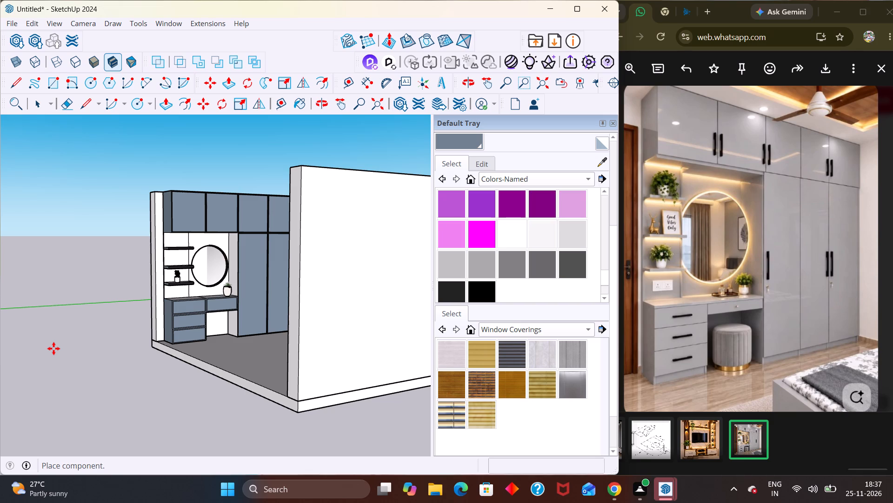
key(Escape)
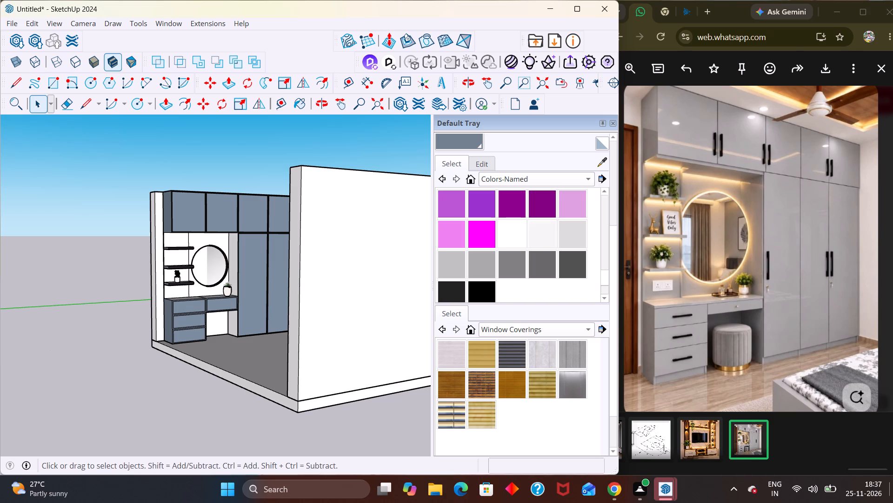
Find the black-bordered Framed photo model in the 3D Warehouse "photo frame" results and load it directly into the model.
click(22, 45)
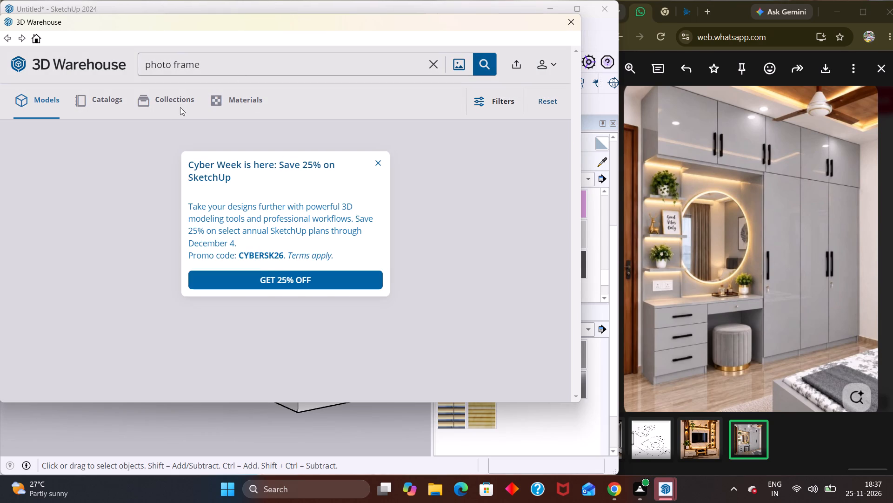
click(372, 94)
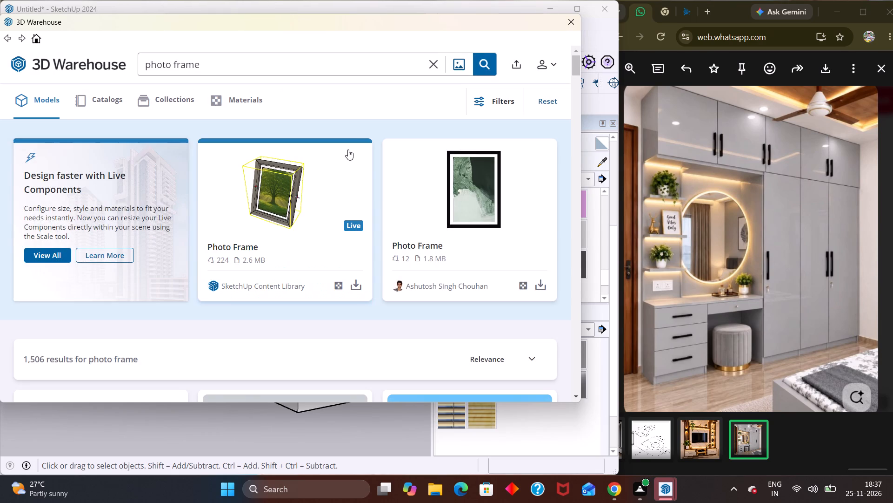
scroll(178, 198, down, 3)
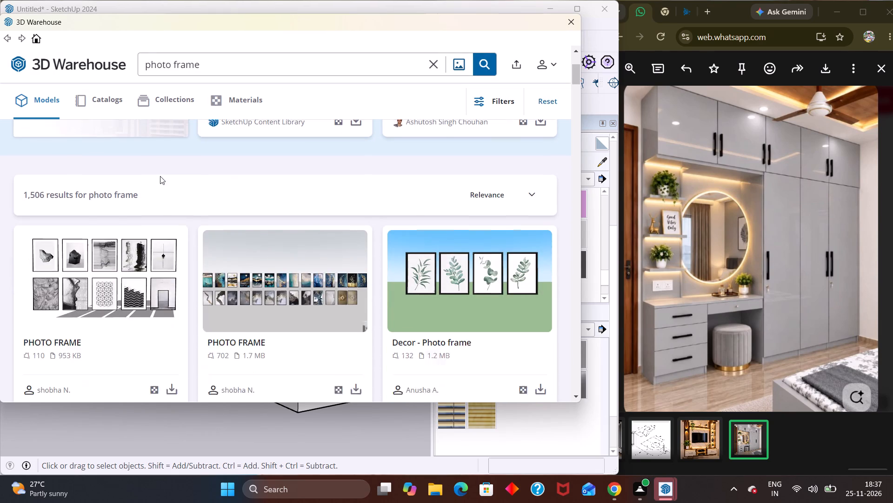
scroll(160, 173, down, 4)
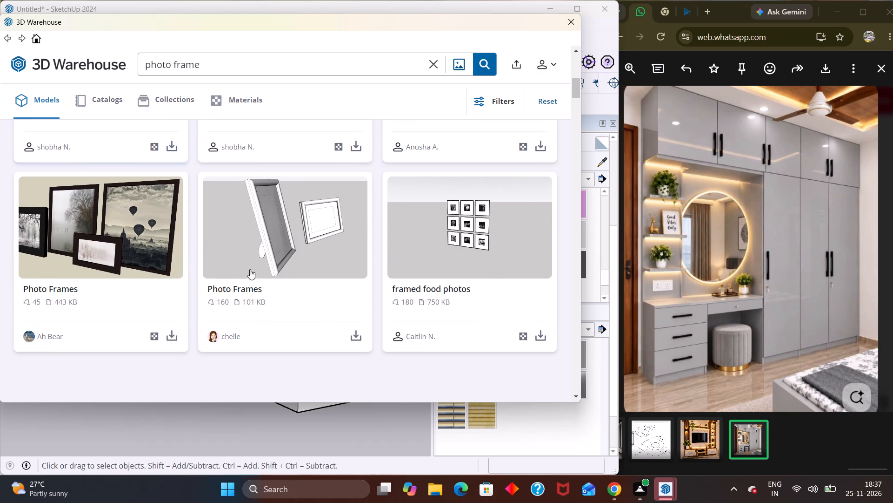
scroll(324, 279, down, 7)
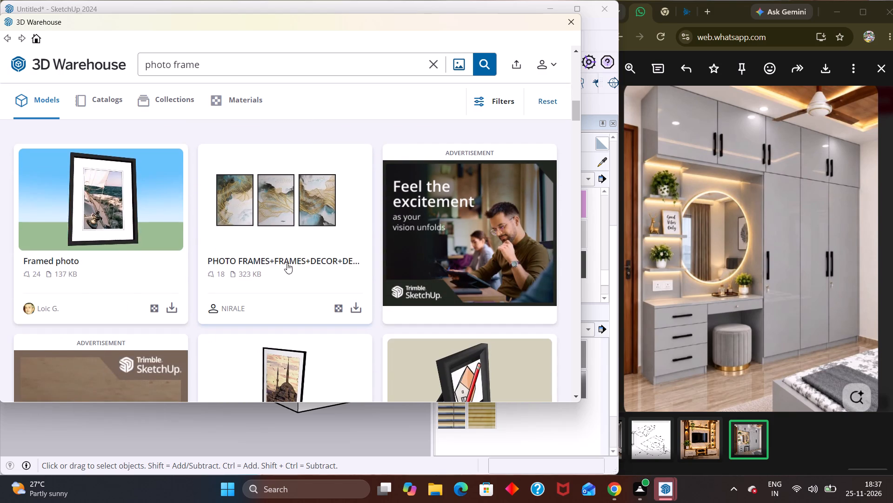
scroll(280, 264, down, 2)
click(174, 185)
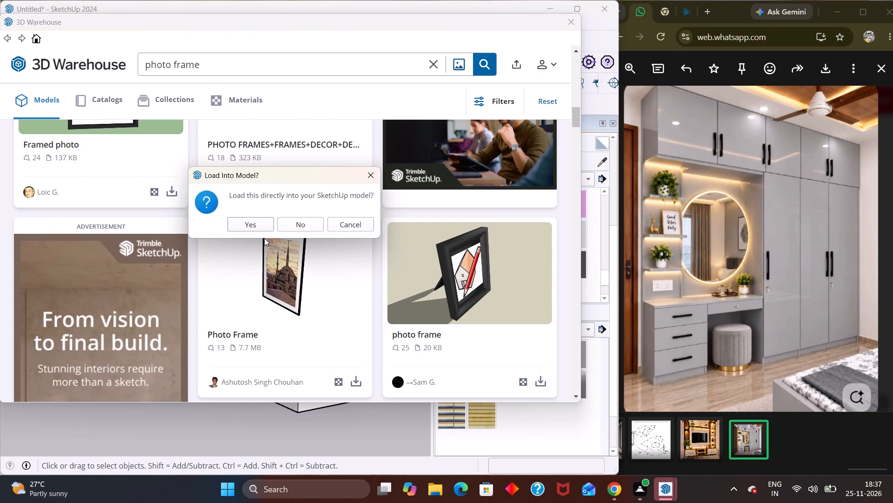
click(255, 225)
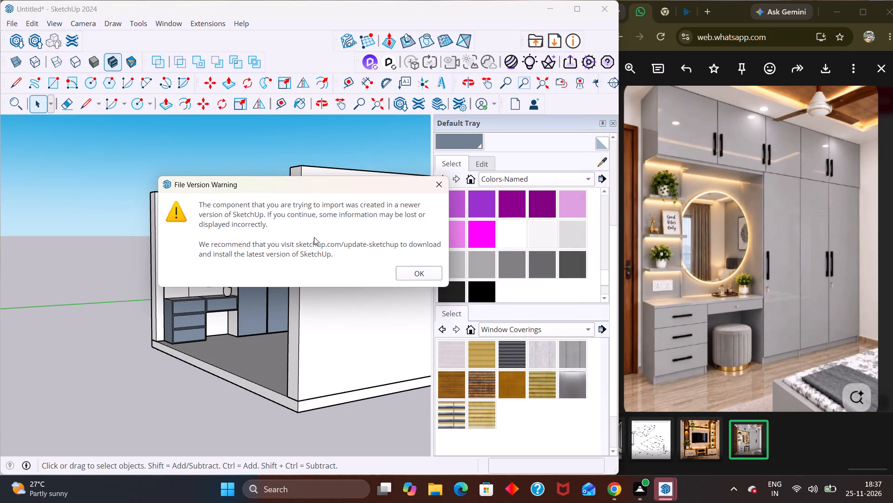
click(408, 269)
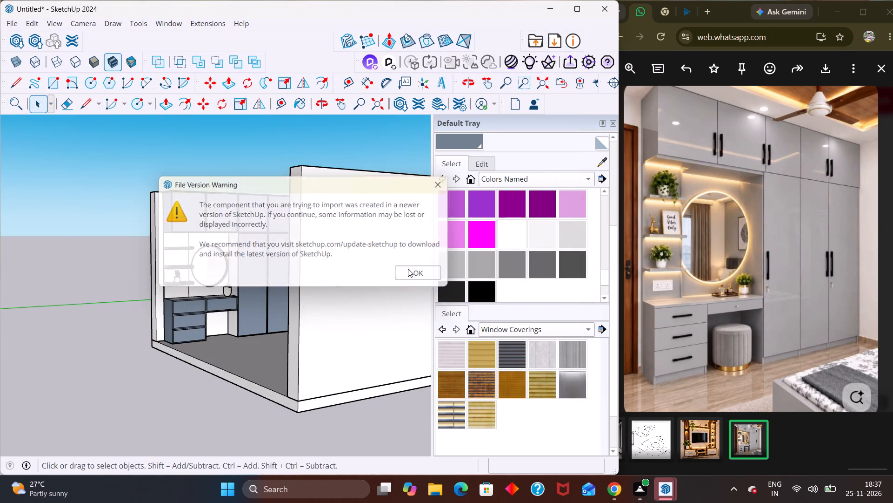
Place the framed sailing photo in the empty space outside the room, near the shelf end of the dressing unit.
scroll(118, 231, up, 3)
scroll(193, 250, up, 7)
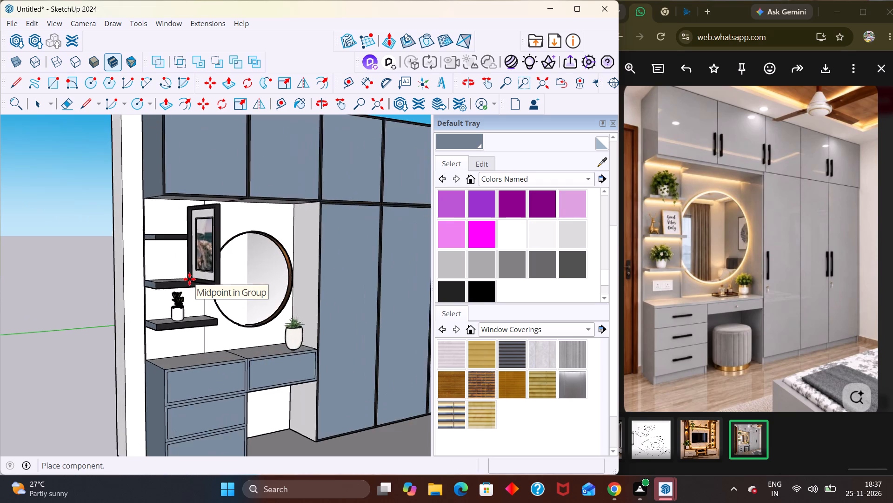
scroll(189, 279, up, 2)
scroll(93, 324, down, 4)
middle_drag(134, 306, 286, 238)
scroll(302, 243, down, 1)
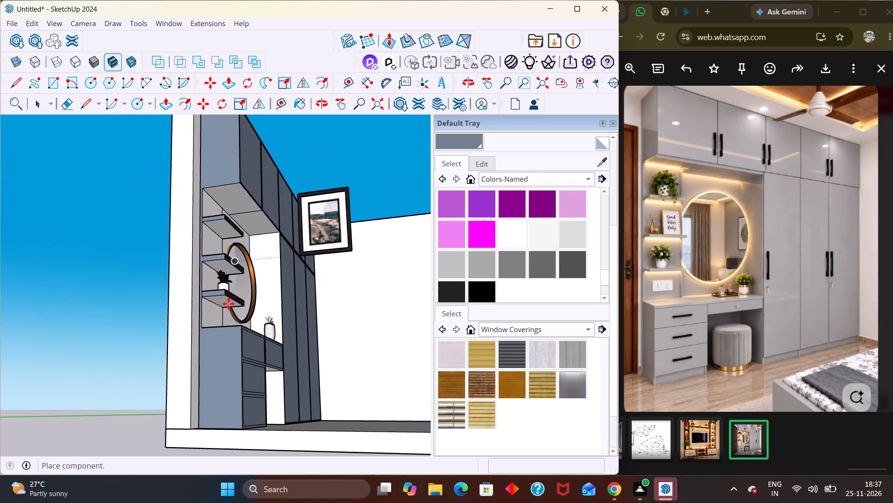
click(23, 398)
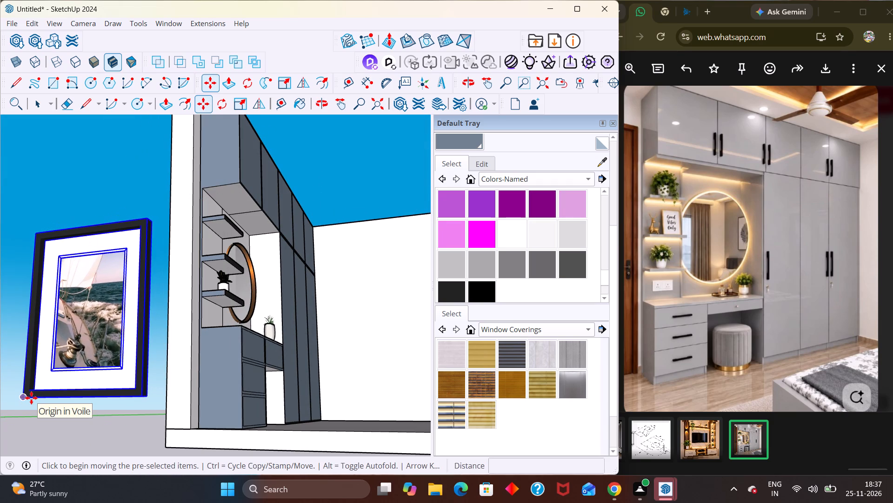
Rotate the framed photo 90° about the vertical axis around its lower corner.
key(q)
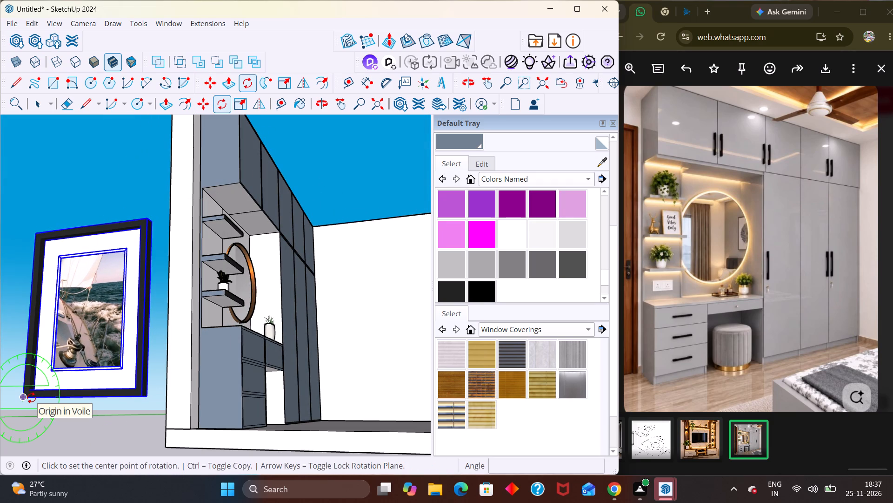
key(Up)
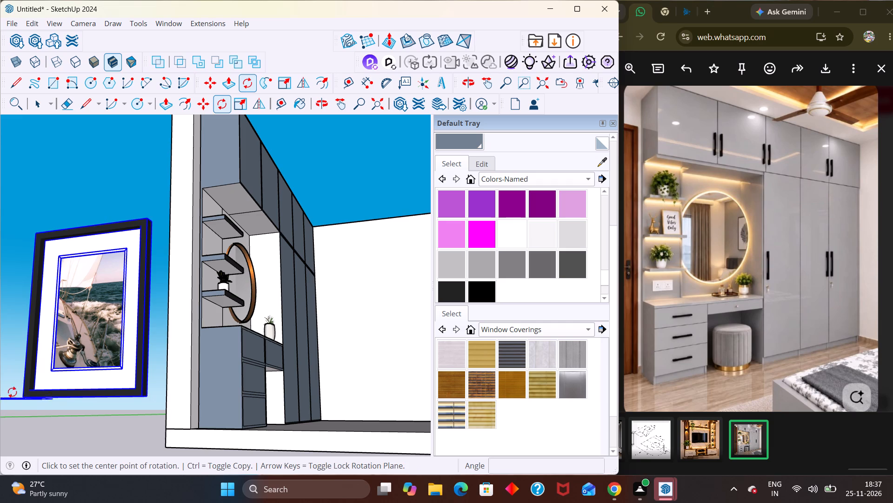
click(24, 399)
click(142, 396)
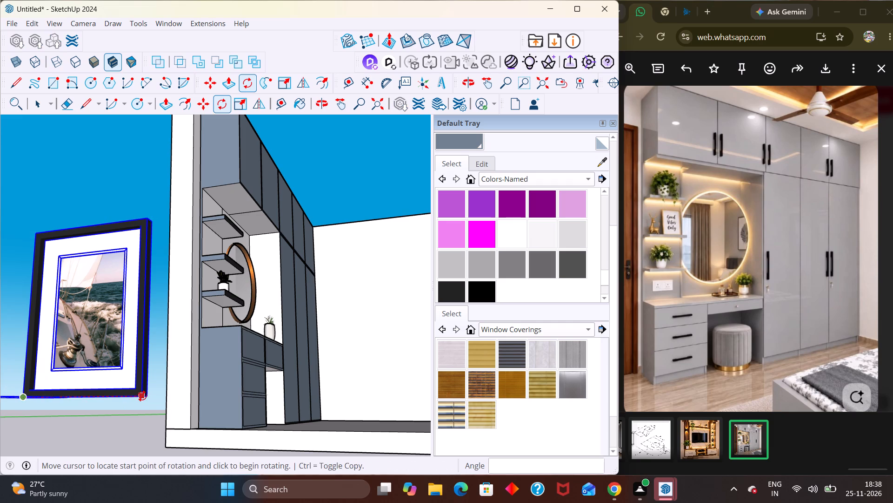
scroll(88, 351, down, 4)
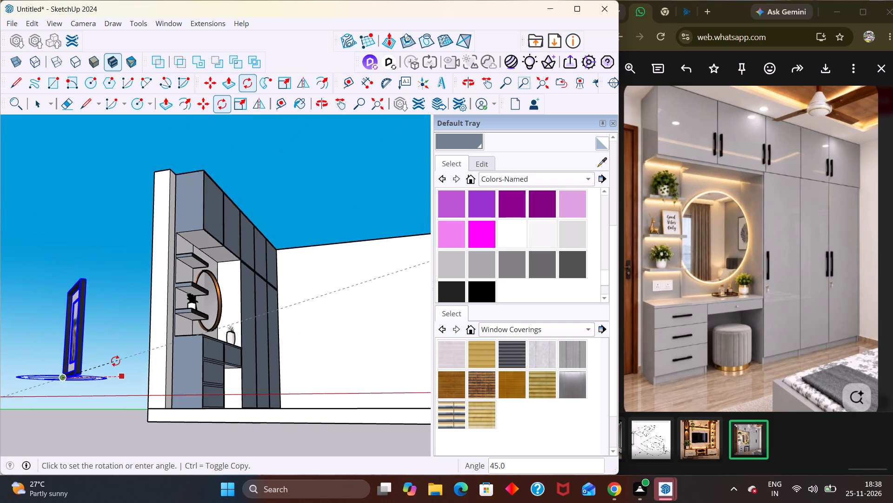
scroll(115, 361, down, 3)
middle_drag(108, 389, 97, 404)
middle_drag(137, 389, 70, 502)
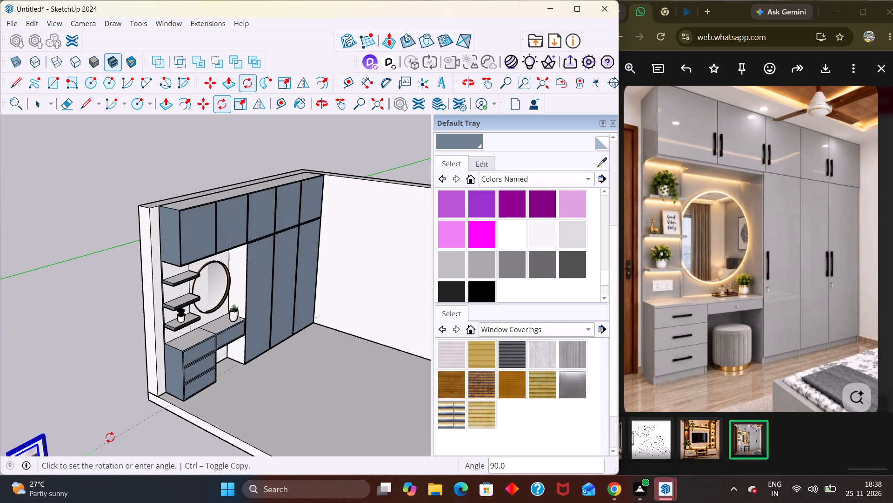
scroll(146, 393, down, 4)
middle_drag(174, 384, 226, 369)
click(165, 417)
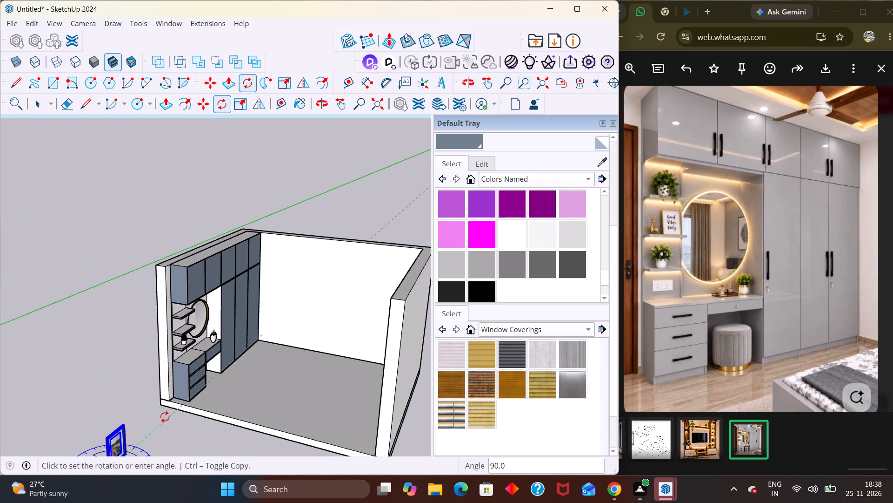
Move the framed photo to the wall shelves beside the mirror, with its top at the uppermost shelf.
scroll(143, 406, down, 3)
key(m)
scroll(61, 450, up, 3)
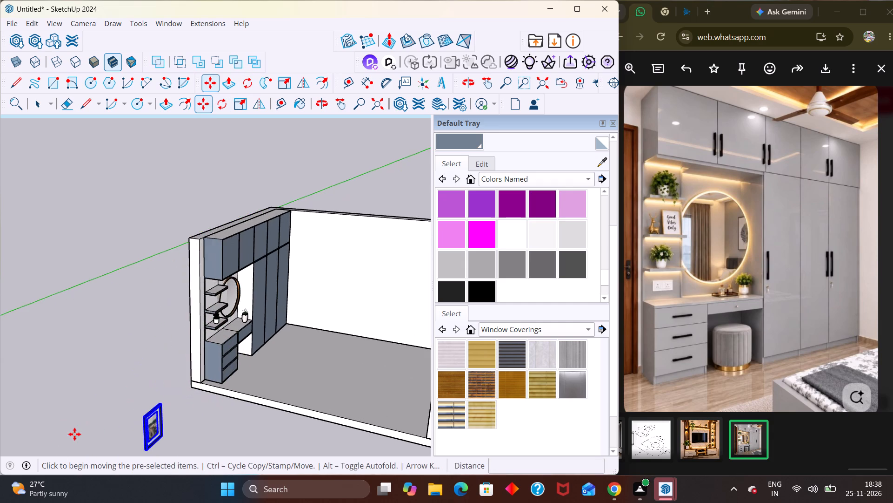
scroll(74, 434, up, 9)
click(163, 381)
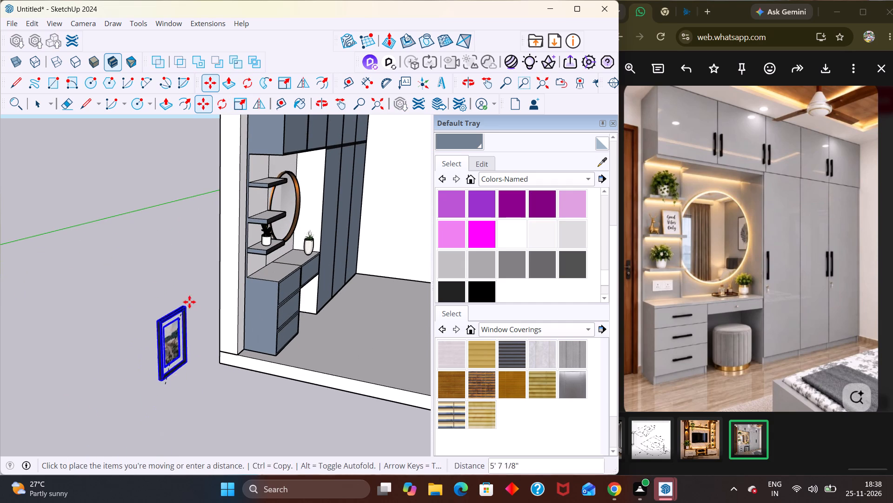
middle_drag(205, 296, 89, 327)
scroll(89, 321, down, 1)
scroll(240, 139, up, 11)
middle_drag(265, 232, 279, 202)
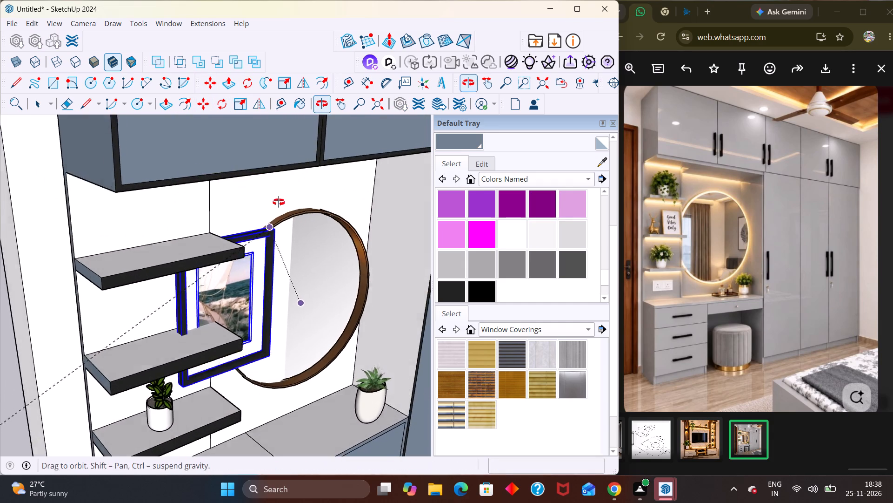
scroll(279, 202, up, 1)
middle_drag(279, 202, 270, 177)
scroll(205, 285, up, 3)
scroll(267, 193, up, 3)
scroll(268, 178, down, 5)
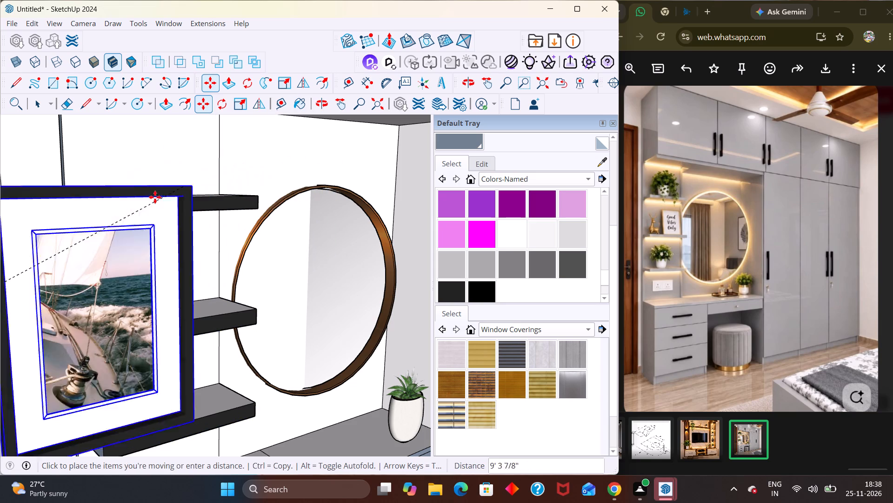
middle_drag(139, 187, 373, 102)
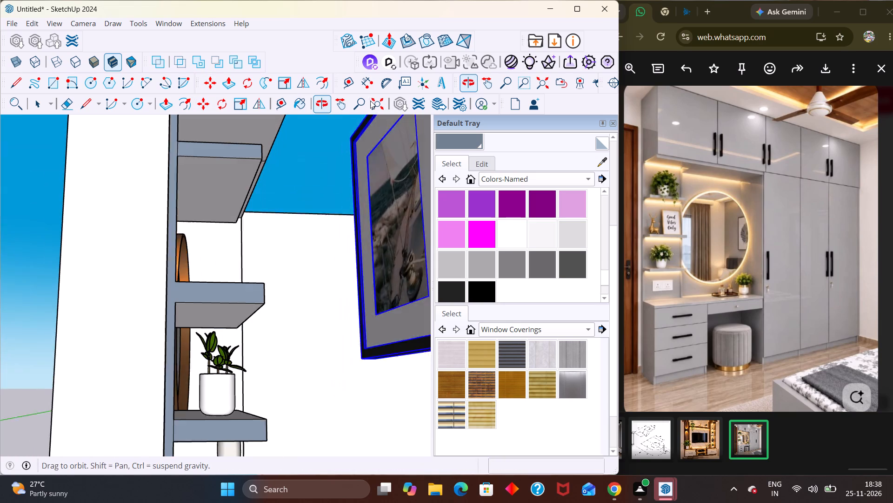
middle_drag(290, 258, 255, 299)
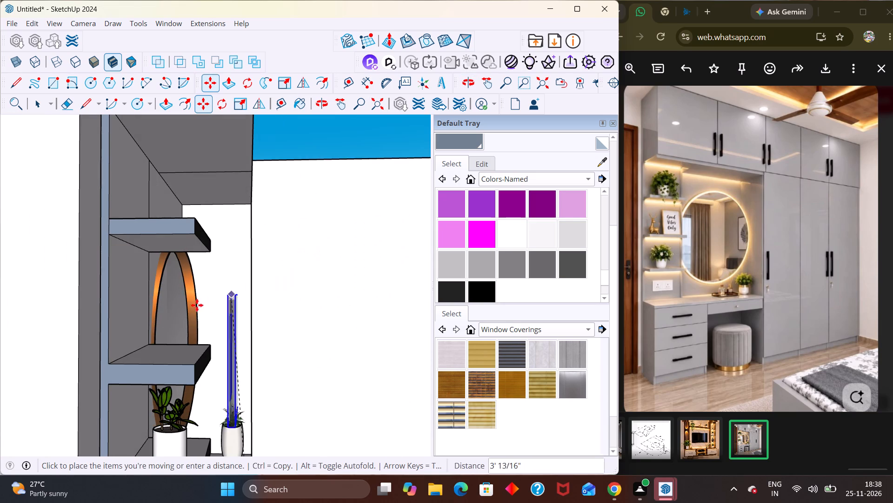
middle_drag(161, 301, 50, 304)
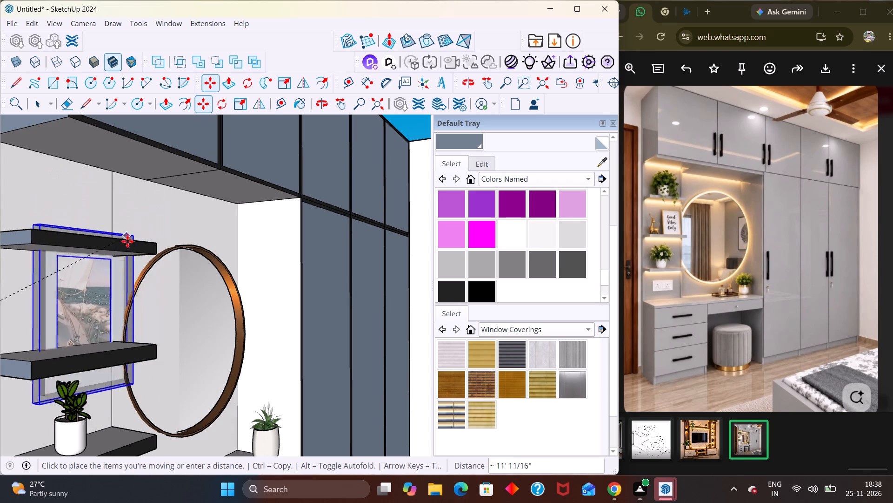
click(129, 245)
Scale the framed photo by about 4.25 in depth and 0.65 in height so it fits between the top and middle wall shelves.
middle_drag(141, 250, 216, 267)
scroll(217, 267, down, 2)
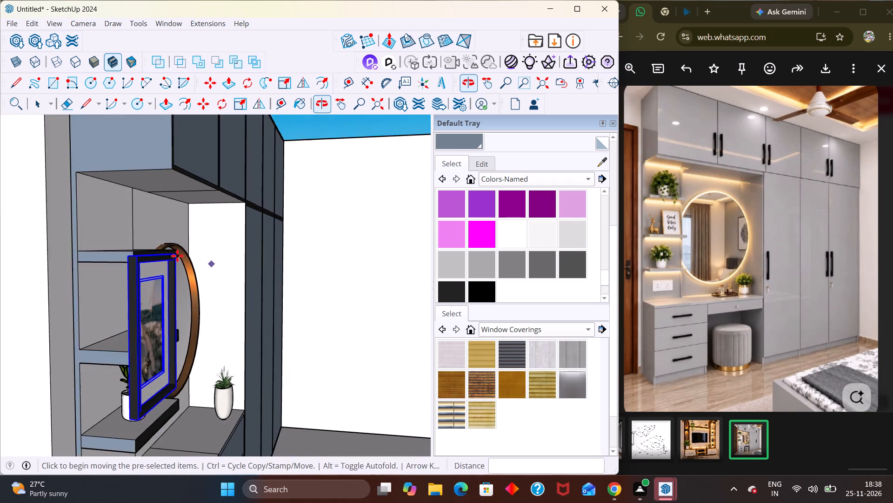
scroll(177, 256, down, 5)
middle_drag(187, 296, 131, 302)
key(s)
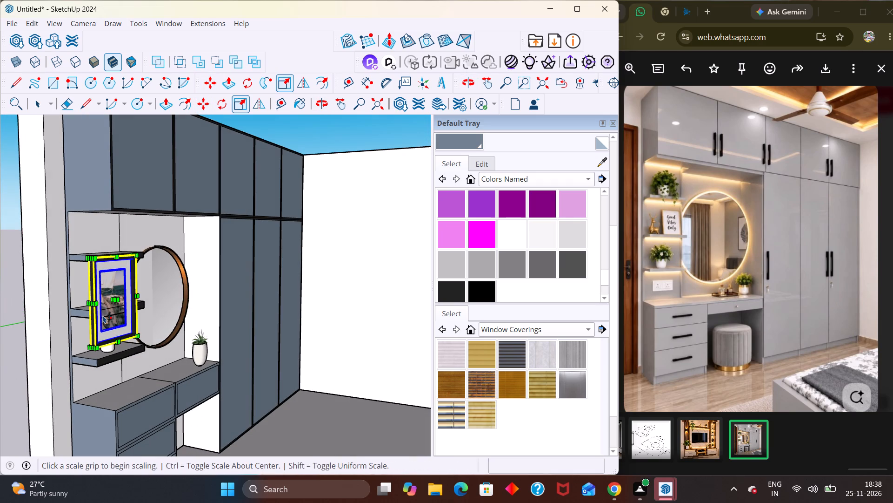
text(c)
key(space)
scroll(98, 324, up, 3)
middle_drag(118, 330, 7, 399)
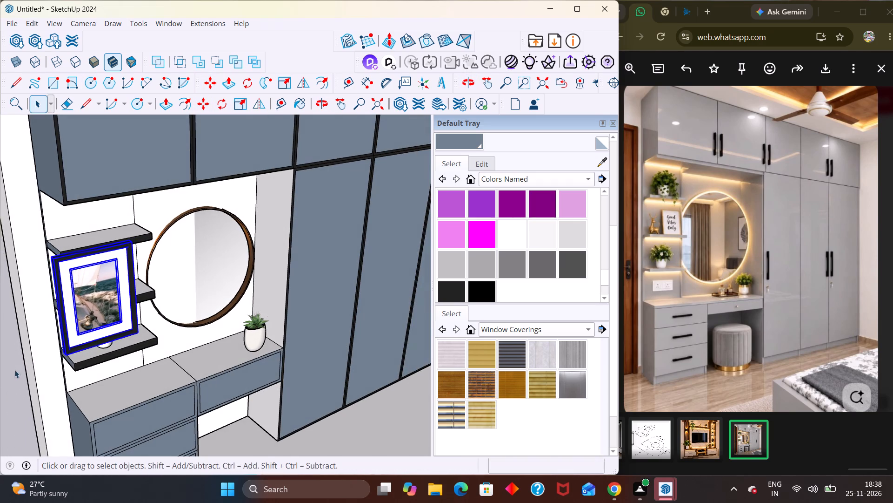
key(s)
scroll(60, 331, up, 7)
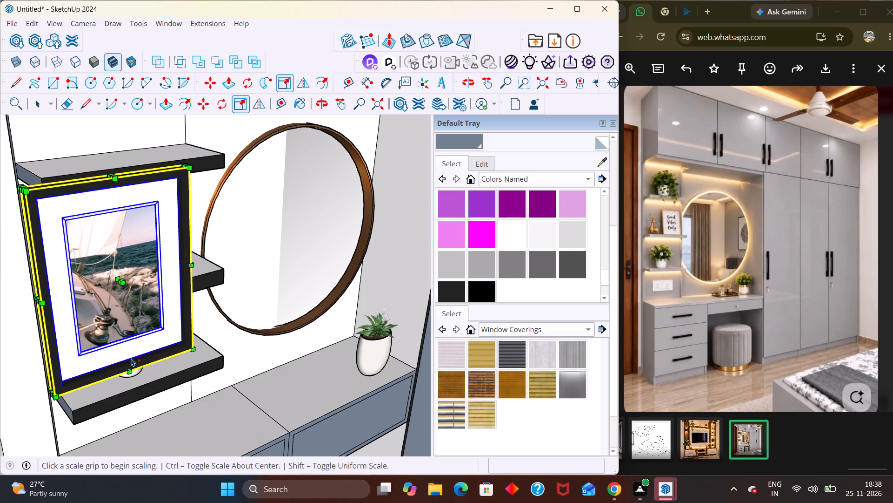
click(127, 362)
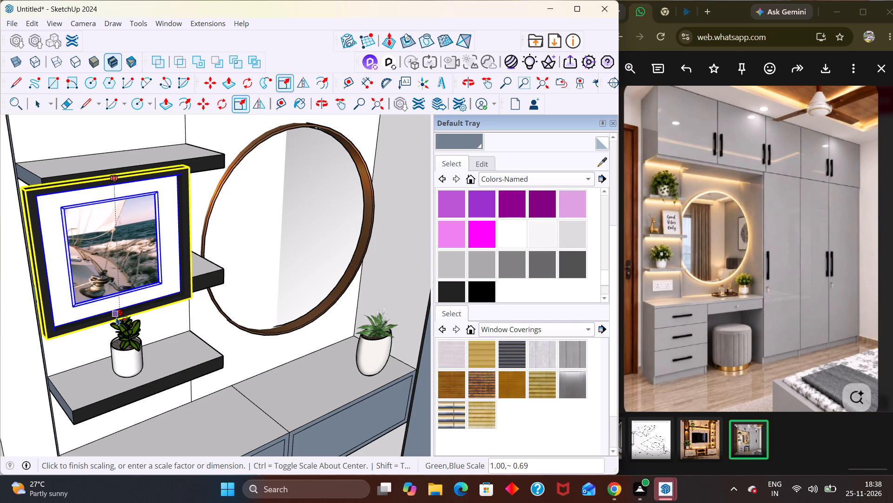
scroll(107, 295, up, 3)
scroll(91, 257, up, 1)
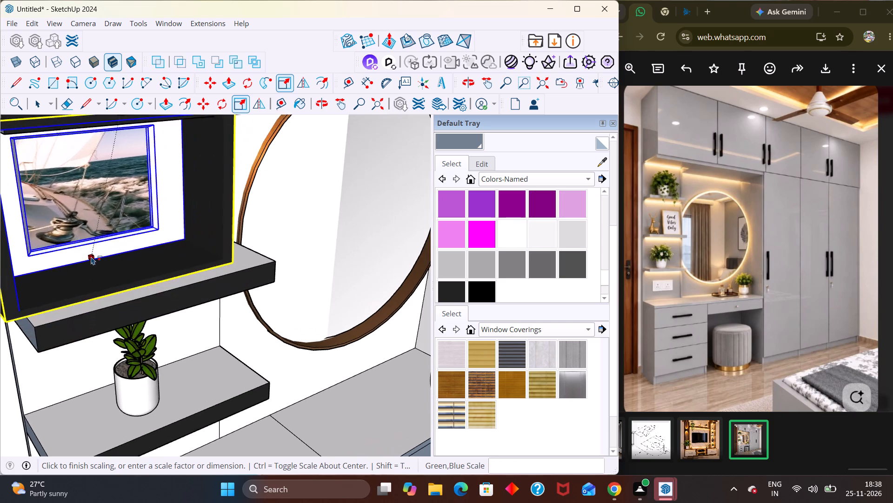
middle_drag(107, 272, 134, 322)
scroll(164, 307, down, 3)
middle_drag(164, 307, 146, 221)
scroll(146, 222, up, 1)
middle_drag(151, 230, 140, 298)
middle_drag(154, 273, 120, 140)
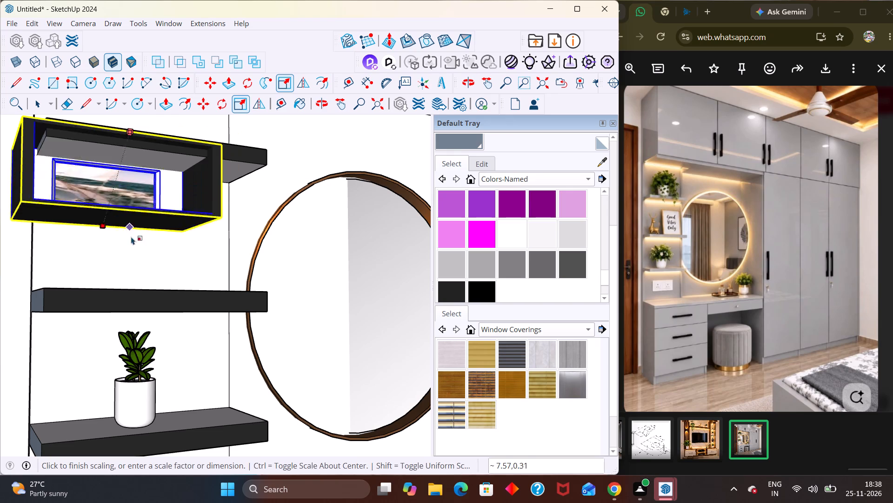
click(113, 303)
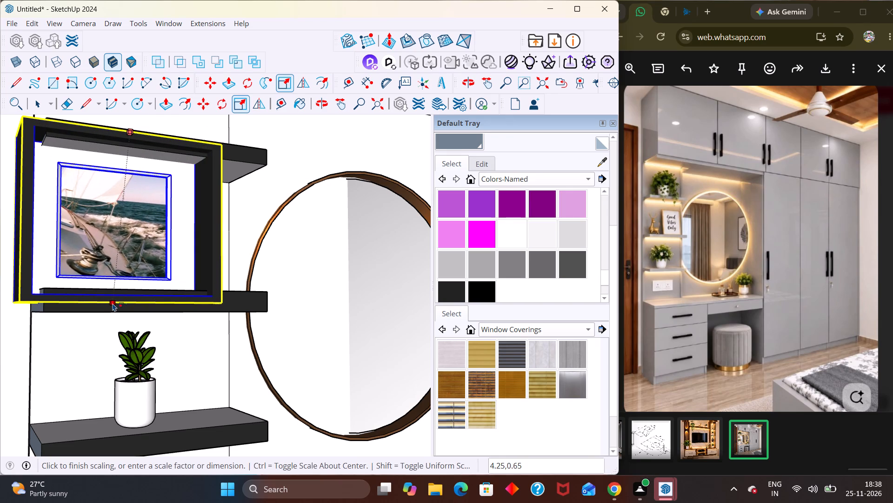
Scale the framed photo's width along the red axis from both sides to roughly half the shelf length.
middle_drag(172, 292, 60, 352)
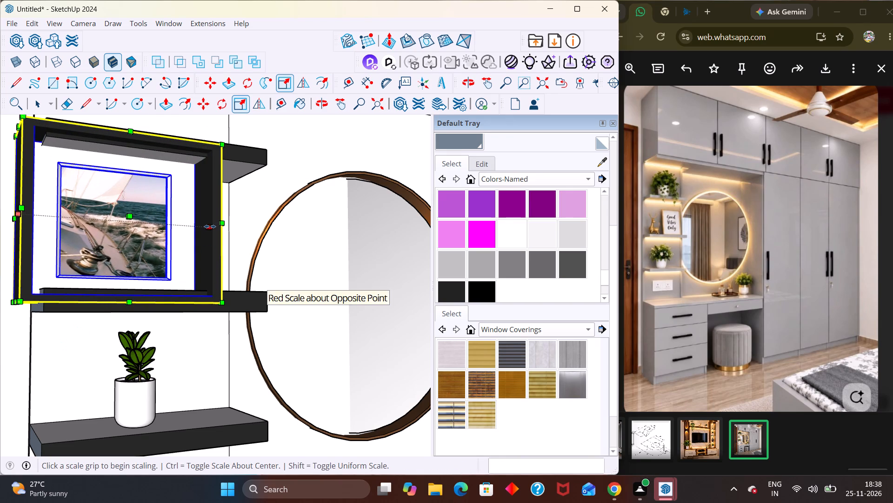
click(210, 226)
click(151, 242)
middle_drag(154, 247, 247, 259)
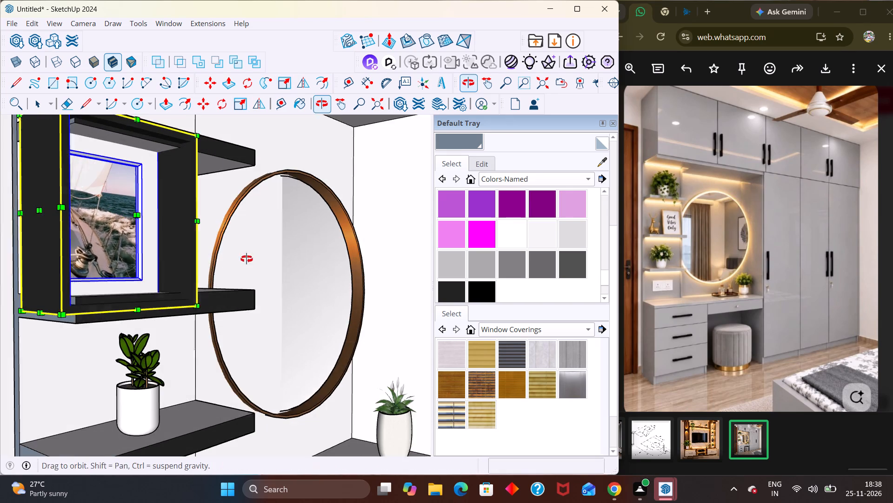
middle_drag(247, 259, 247, 257)
click(44, 206)
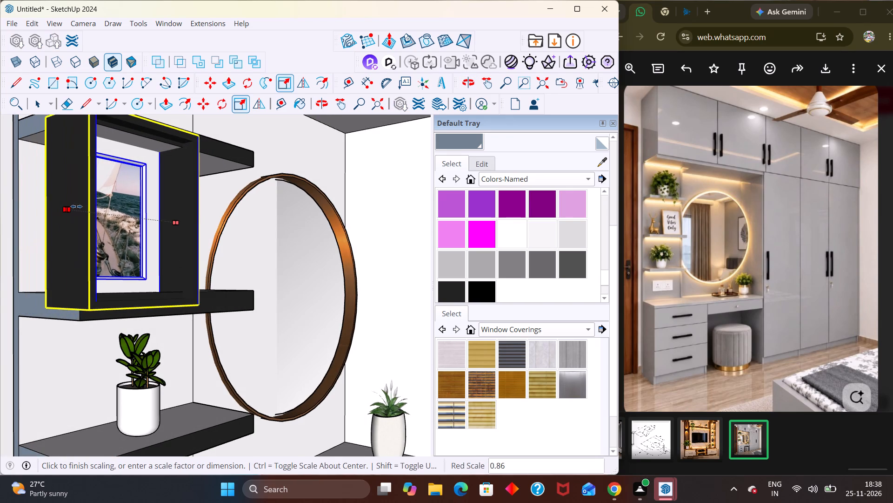
click(79, 207)
middle_drag(141, 227, 70, 242)
scroll(120, 238, down, 4)
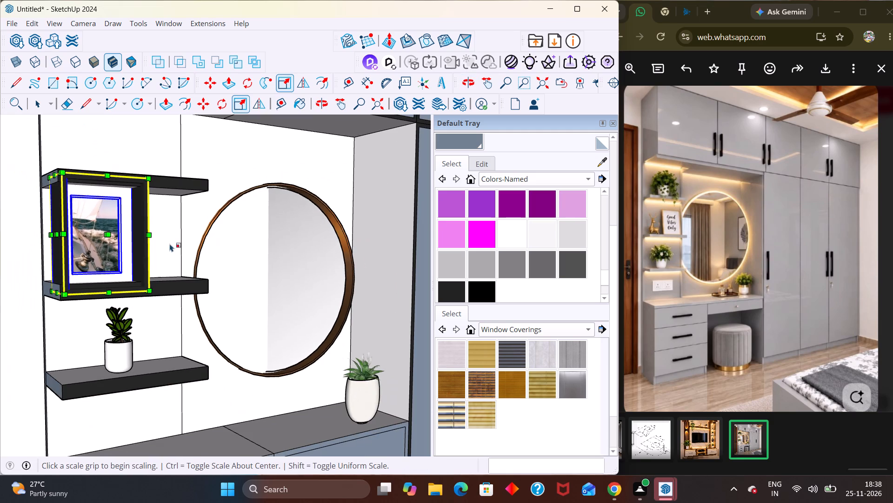
click(140, 237)
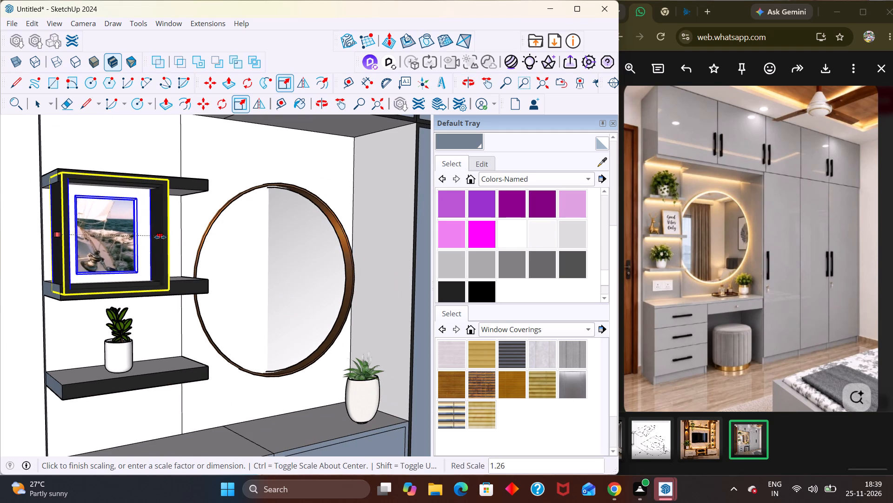
click(149, 238)
middle_drag(98, 279, 44, 295)
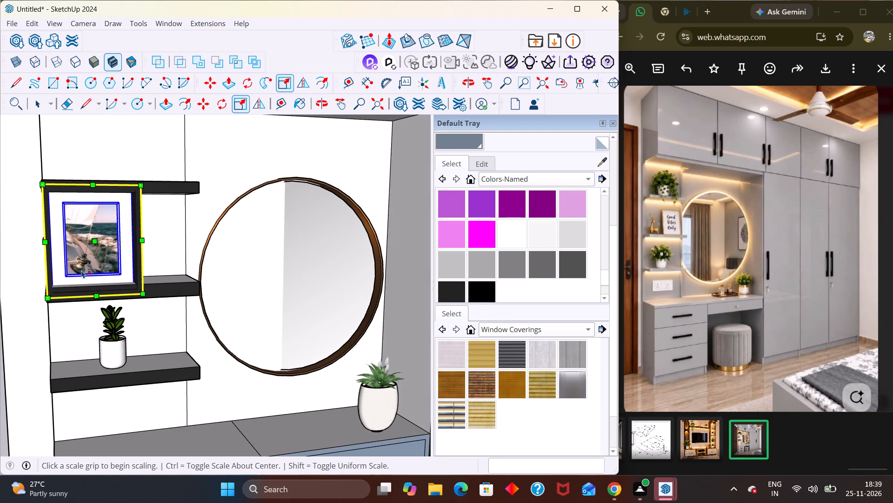
key(space)
click(19, 261)
Move the framed photo about 9 1/4" onto the middle shelf, at its mirror-side end and back towards the wall.
middle_drag(79, 280, 0, 281)
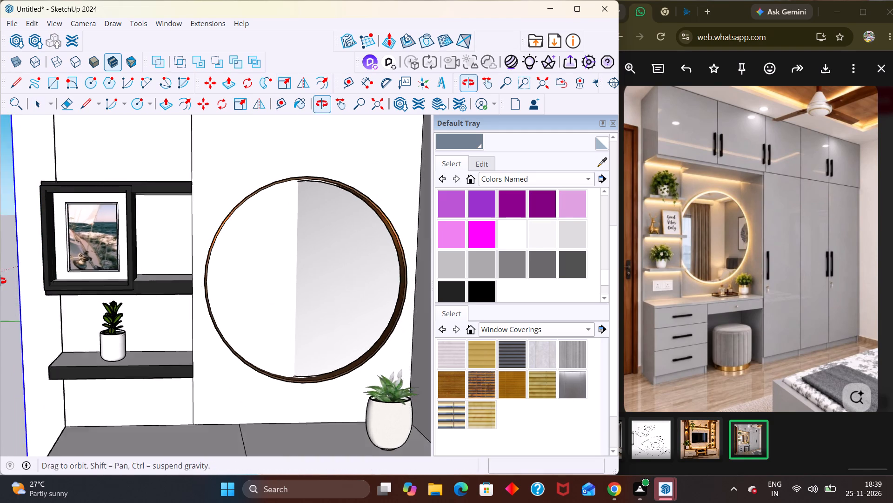
middle_drag(0, 281, 1, 292)
scroll(3, 292, up, 3)
middle_drag(4, 292, 15, 290)
middle_drag(126, 261, 0, 265)
middle_click(0, 265)
scroll(115, 246, up, 3)
middle_drag(140, 251, 197, 265)
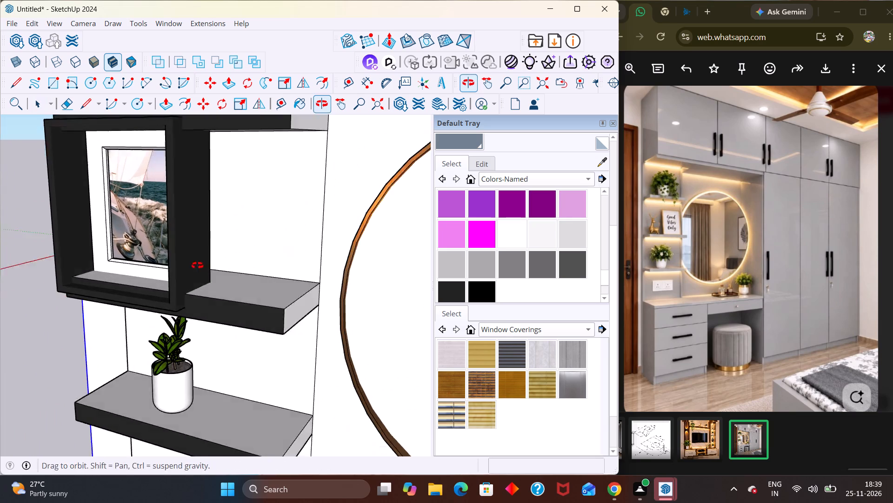
middle_drag(197, 265, 233, 252)
click(186, 256)
middle_drag(212, 267, 35, 278)
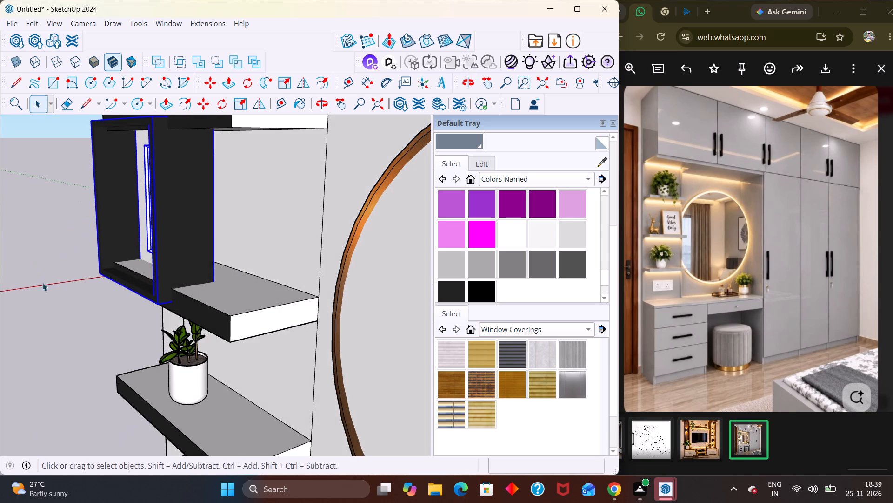
key(m)
click(212, 277)
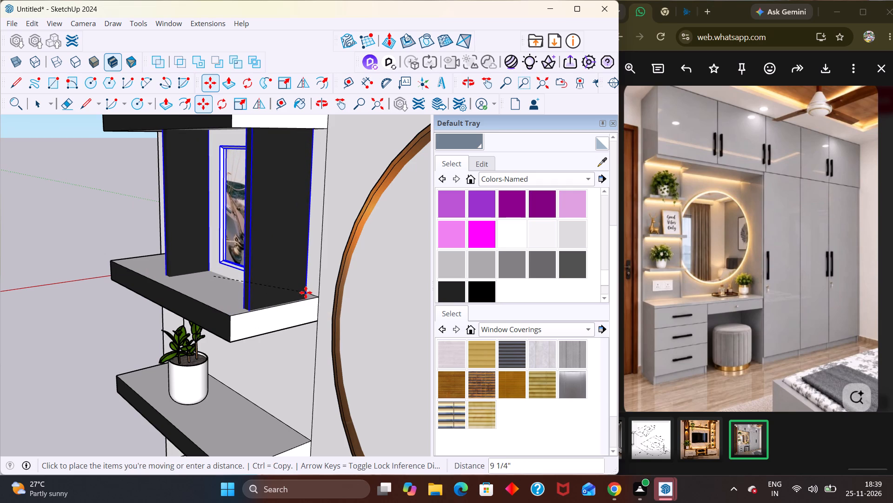
click(306, 292)
middle_drag(227, 314, 401, 252)
scroll(391, 252, down, 6)
key(space)
scroll(299, 266, down, 5)
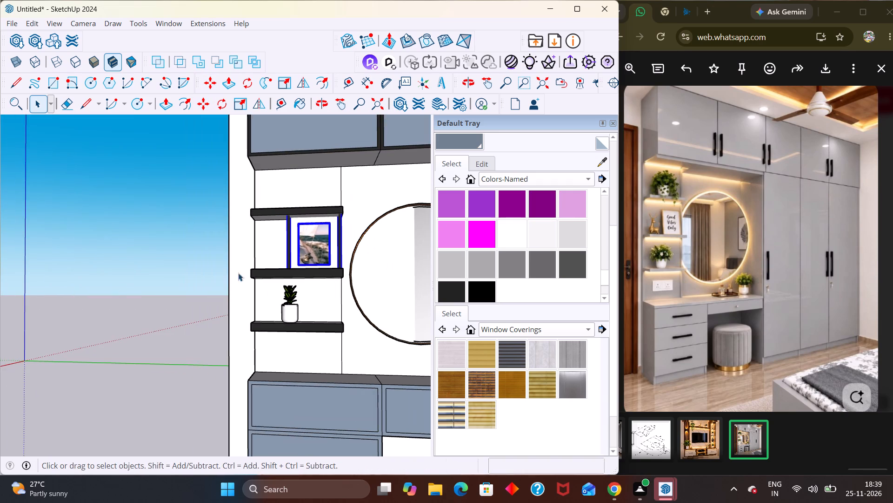
click(92, 266)
Examine the framed photo's fit between the top and middle wall shelves from several angles.
middle_drag(300, 283, 352, 267)
middle_drag(350, 264, 345, 262)
middle_drag(273, 228, 338, 230)
scroll(338, 230, up, 3)
middle_drag(334, 228, 313, 224)
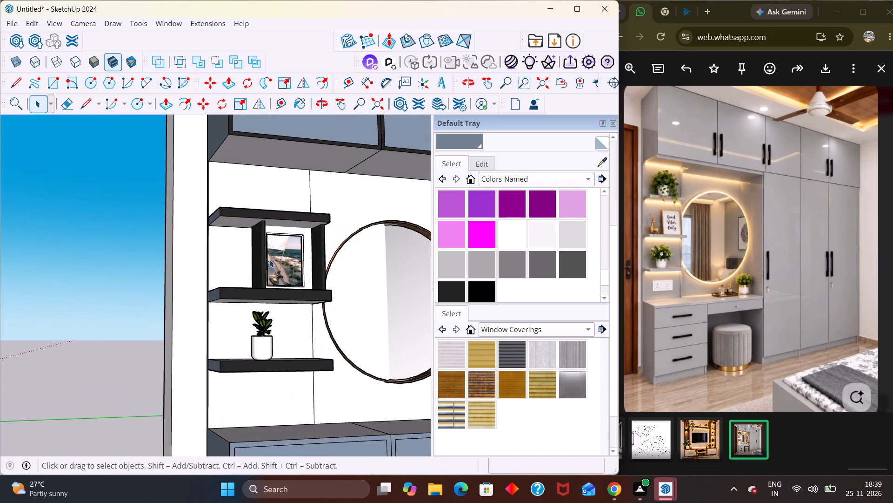
middle_drag(269, 264, 268, 274)
scroll(276, 280, up, 3)
middle_drag(264, 271, 259, 267)
middle_drag(279, 257, 185, 298)
middle_drag(257, 262, 238, 258)
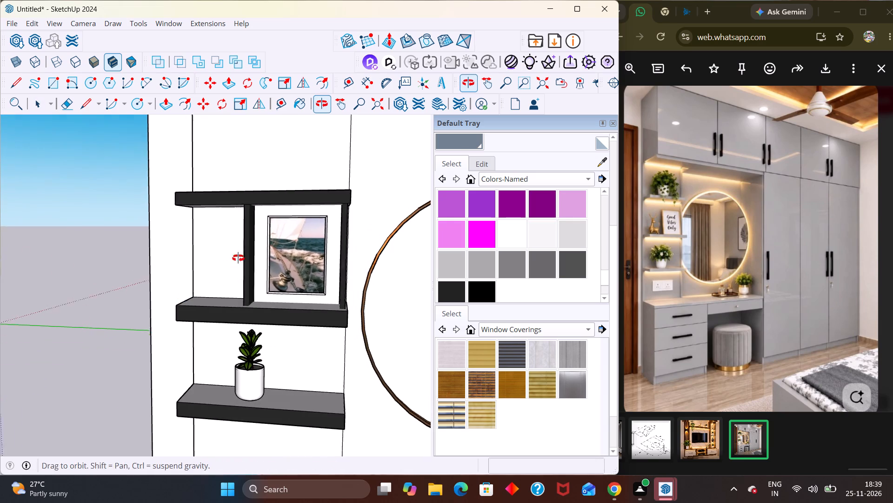
middle_drag(238, 258, 193, 258)
scroll(206, 256, up, 1)
middle_click(193, 258)
middle_drag(251, 257, 355, 261)
middle_drag(287, 286, 398, 274)
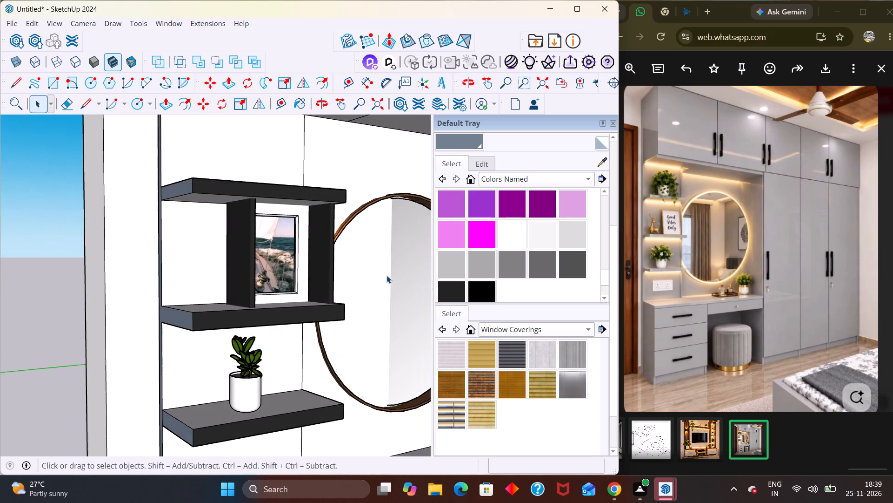
middle_drag(290, 285, 365, 286)
scroll(321, 286, up, 3)
middle_drag(313, 276, 309, 311)
scroll(283, 290, down, 6)
middle_drag(292, 313, 180, 342)
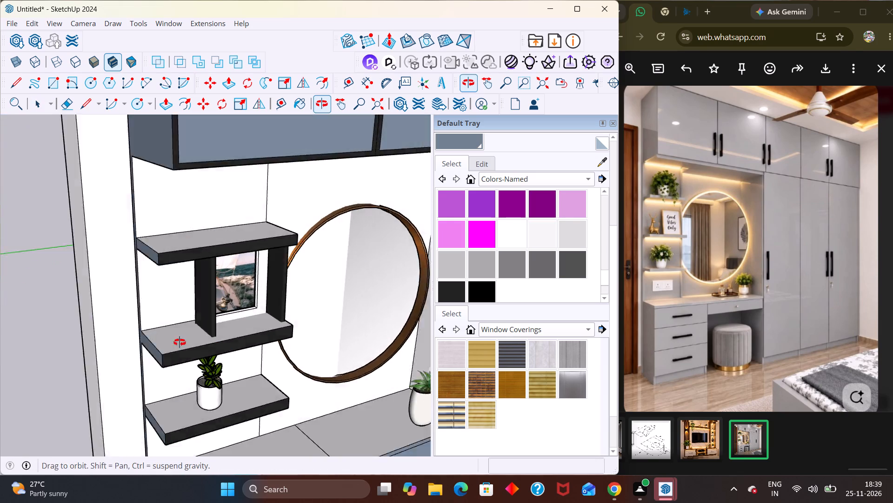
middle_drag(180, 342, 178, 284)
scroll(172, 327, up, 2)
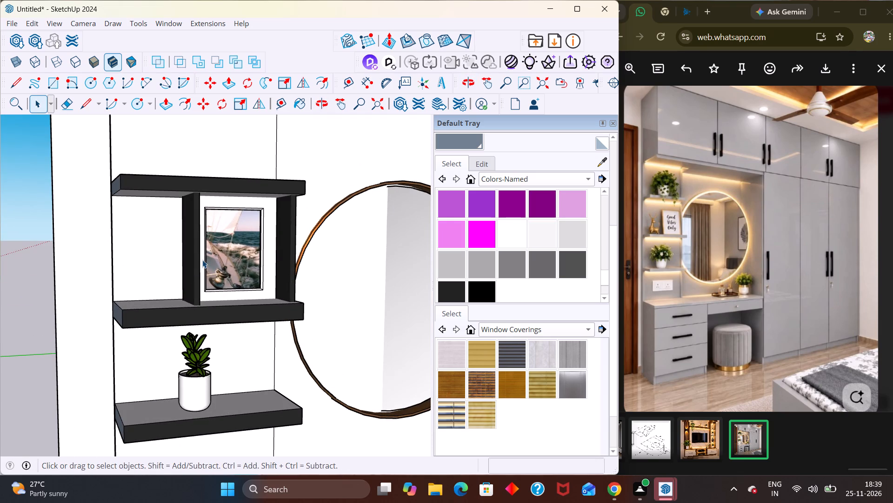
middle_drag(202, 260, 210, 274)
scroll(205, 264, down, 1)
Search the 3D Warehouse for "small plant" in place of the photo frame search.
click(15, 37)
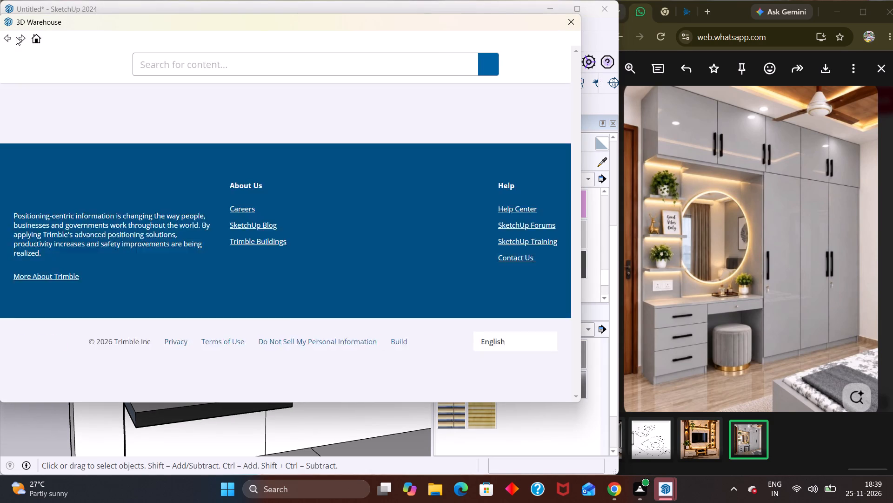
click(232, 60)
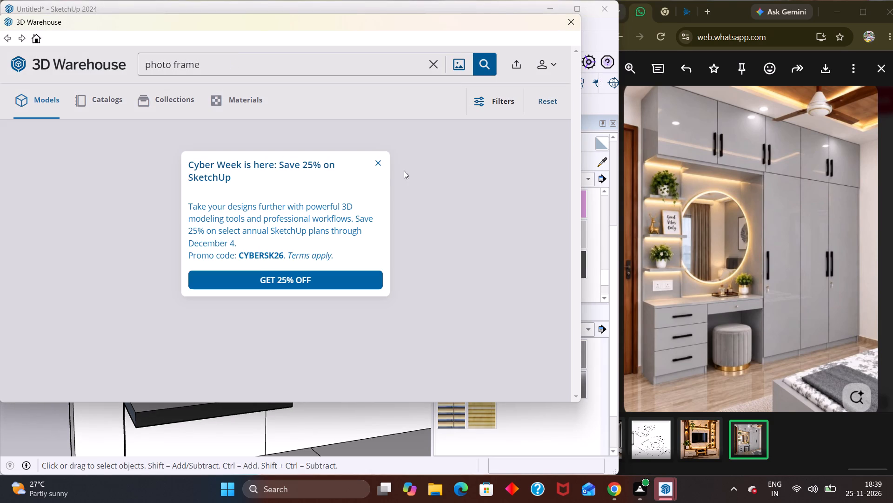
click(378, 164)
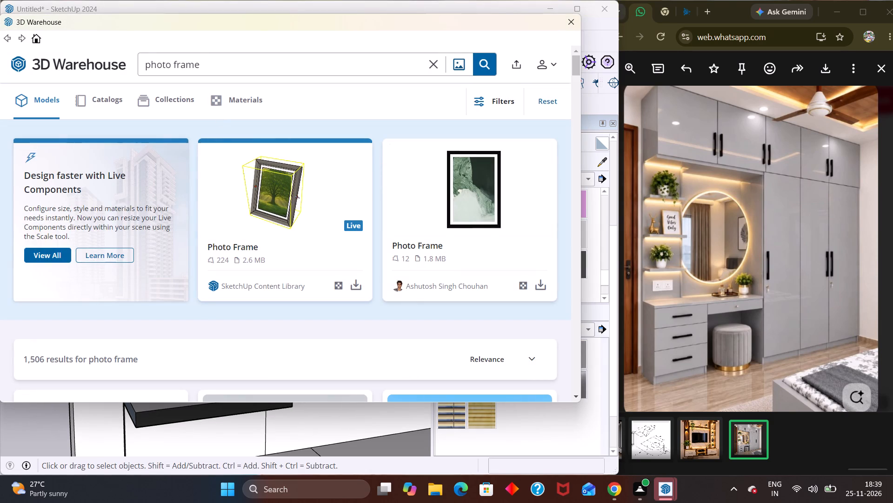
click(206, 61)
key(BackSpace)
key(BackSpace)
key(BackSpace)
key(BackSpace)
key(BackSpace)
key(BackSpace)
key(BackSpace)
key(BackSpace)
key(BackSpace)
key(BackSpace)
key(BackSpace)
key(BackSpace)
key(BackSpace)
key(BackSpace)
key(BackSpace)
key(BackSpace)
key(BackSpace)
key(BackSpace)
key(BackSpace)
key(BackSpace)
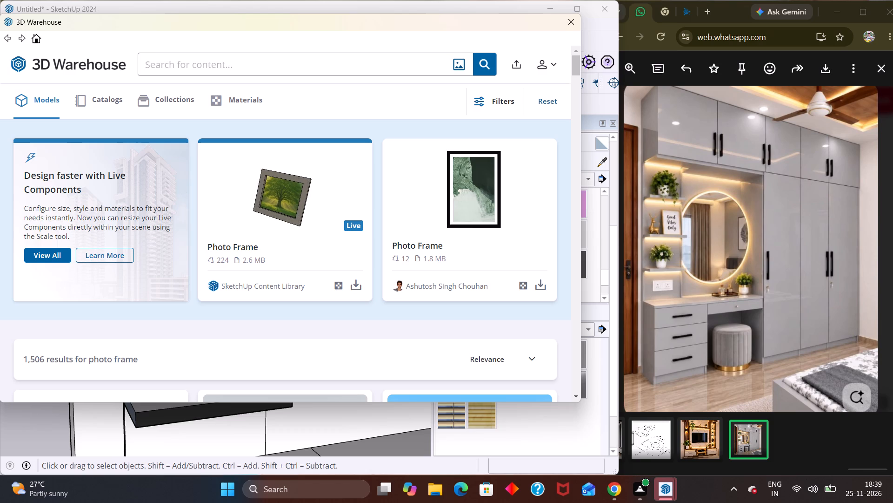
text(small plant)
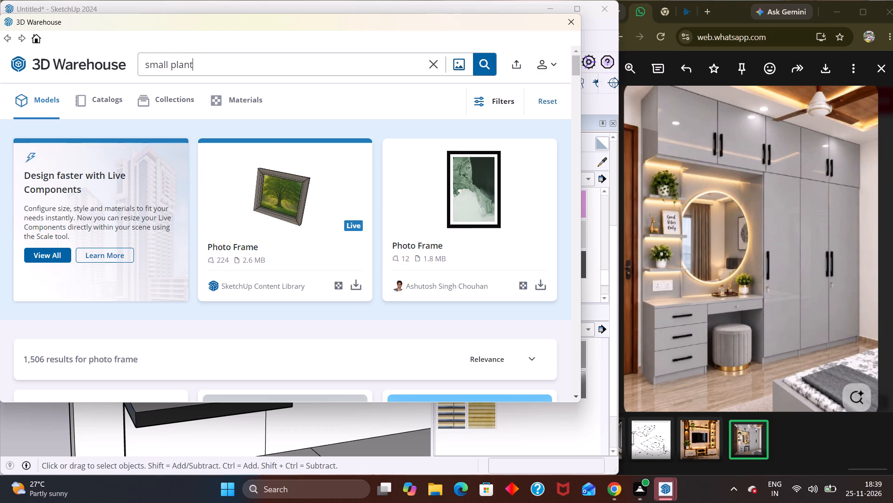
key(Return)
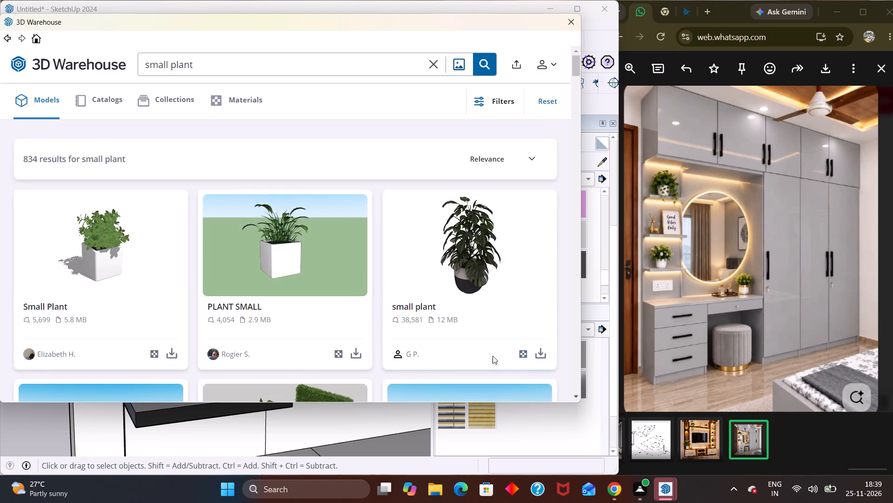
Browse the "small plant" results in the 3D Warehouse for a potted plant suited to the top wall shelf.
scroll(546, 308, down, 2)
scroll(322, 283, down, 4)
scroll(231, 269, down, 4)
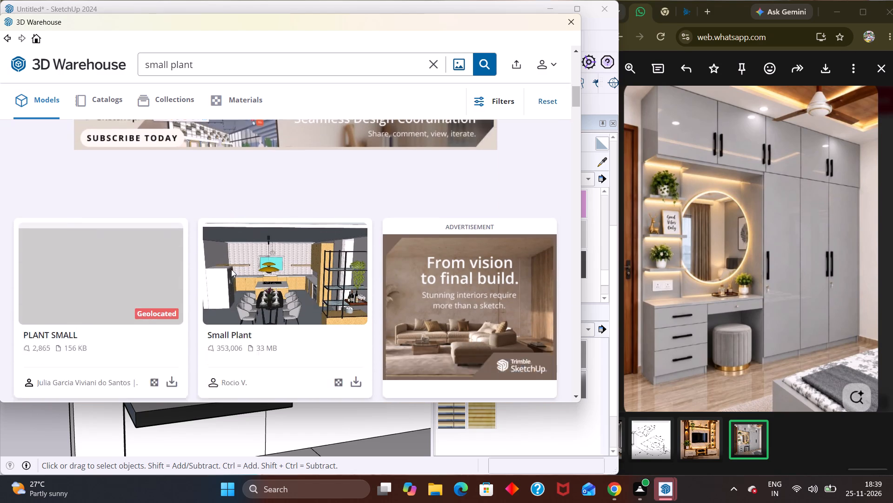
scroll(231, 269, down, 3)
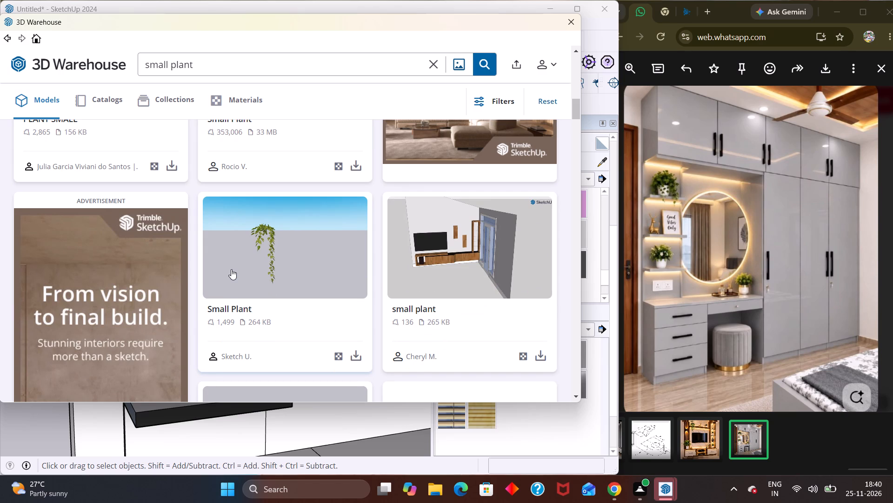
scroll(309, 273, down, 8)
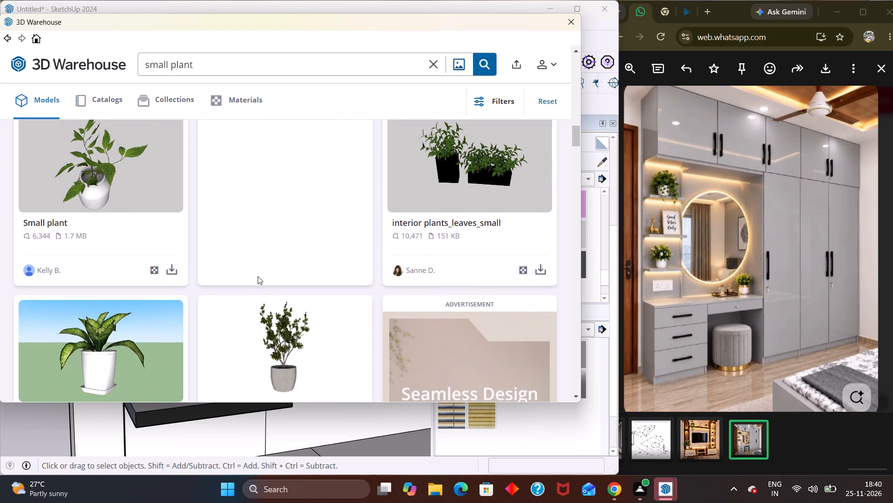
scroll(266, 239, down, 4)
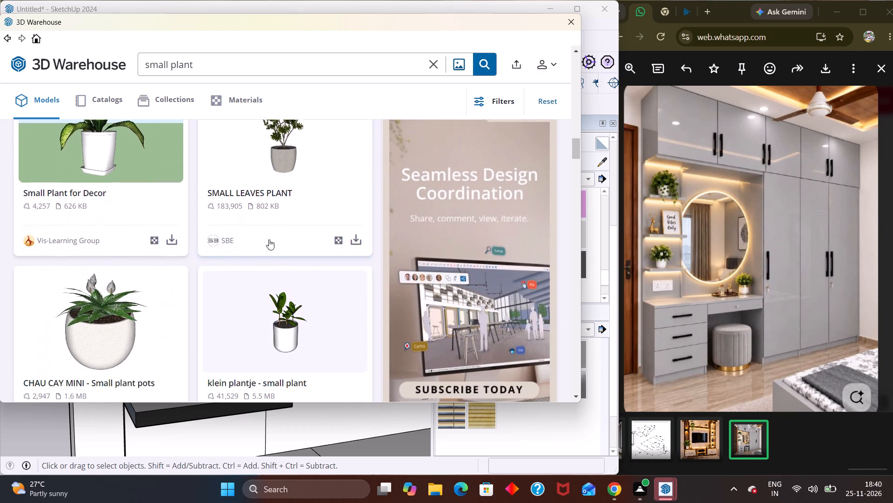
scroll(247, 249, down, 10)
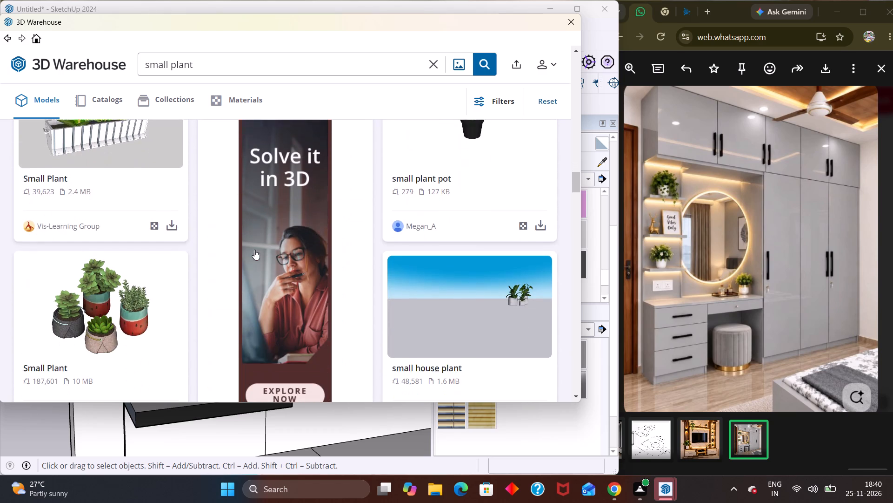
scroll(254, 250, down, 7)
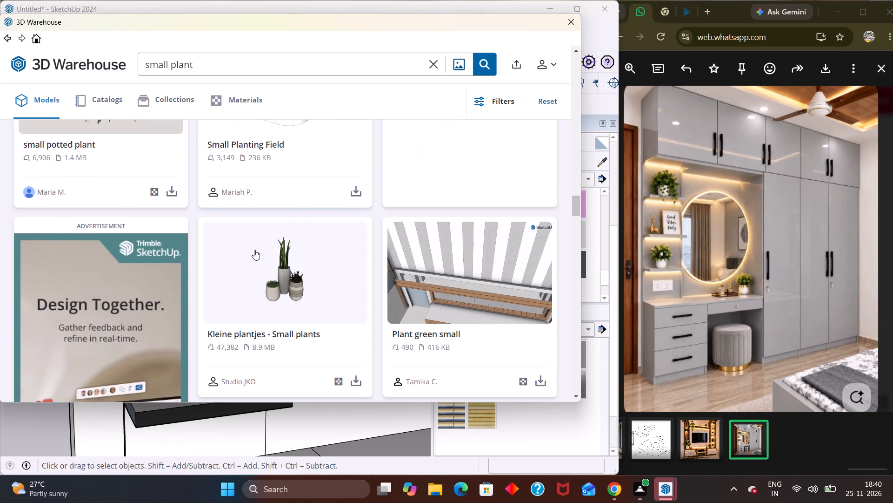
scroll(254, 250, down, 15)
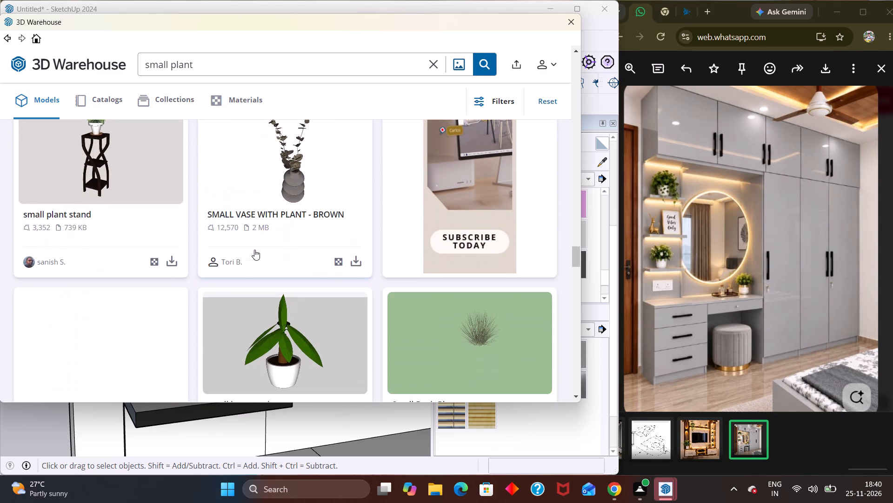
scroll(254, 250, down, 7)
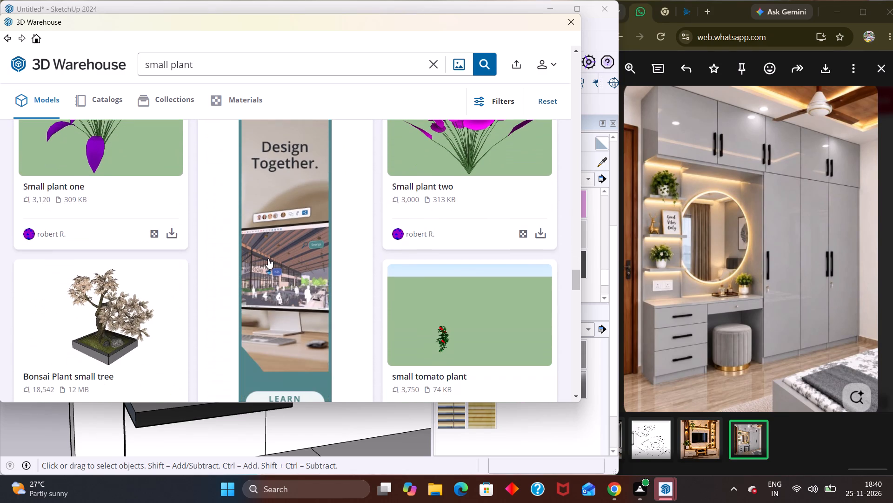
scroll(268, 258, down, 9)
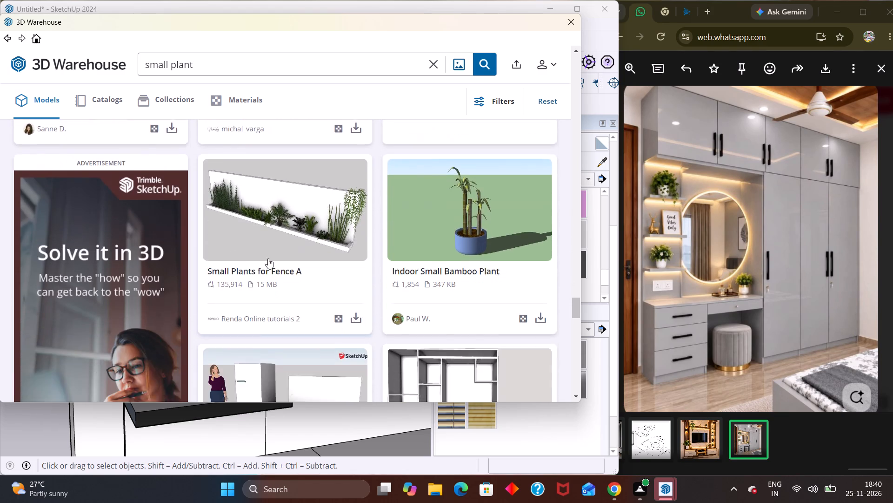
scroll(268, 258, down, 10)
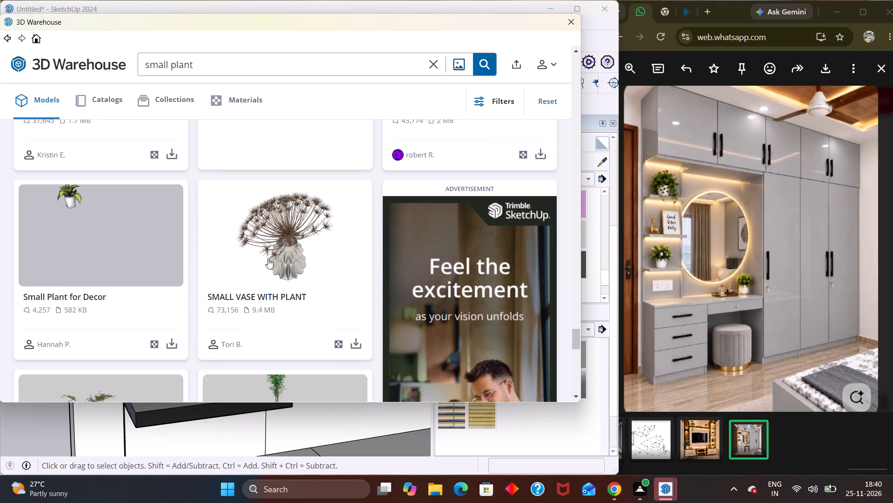
scroll(268, 258, down, 8)
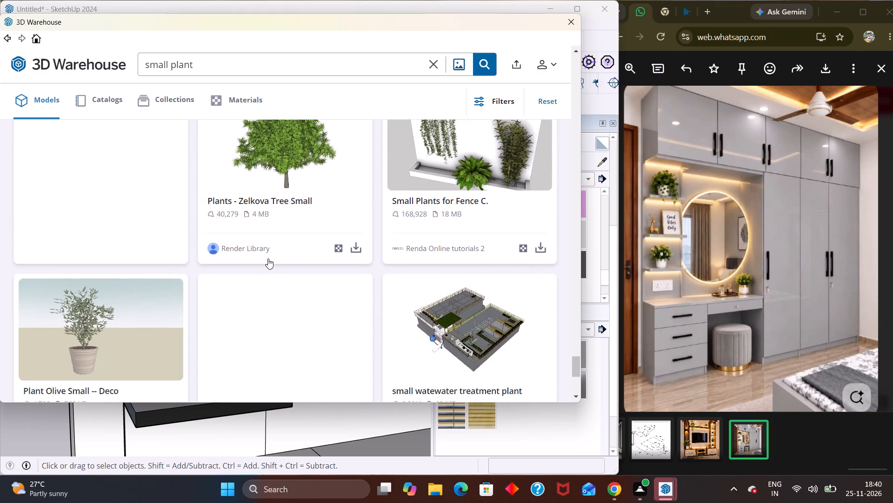
scroll(268, 258, down, 8)
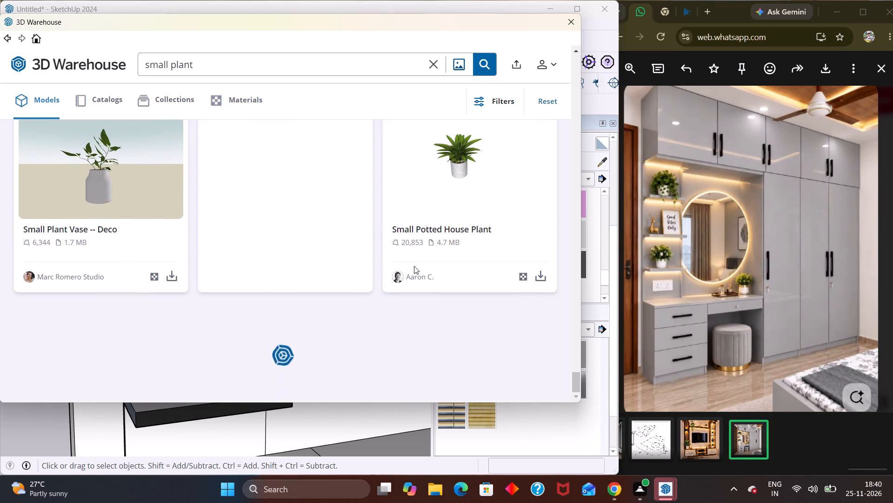
scroll(399, 287, down, 4)
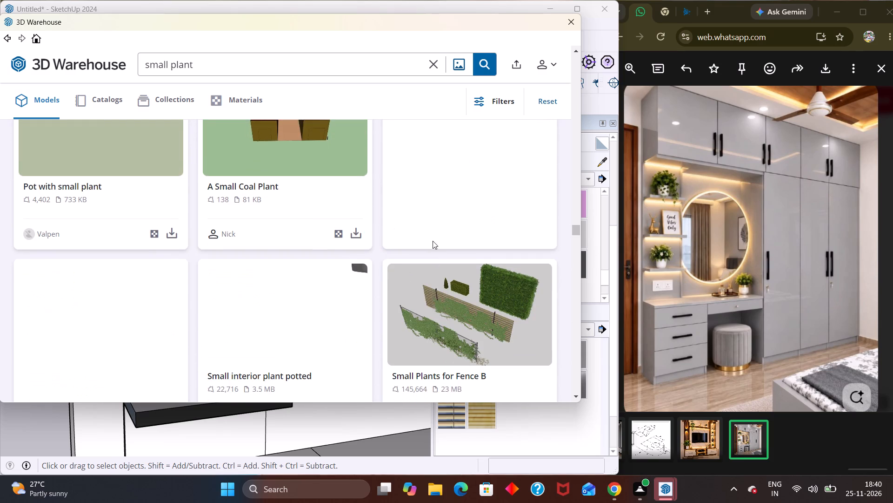
scroll(432, 241, down, 3)
scroll(432, 241, up, 5)
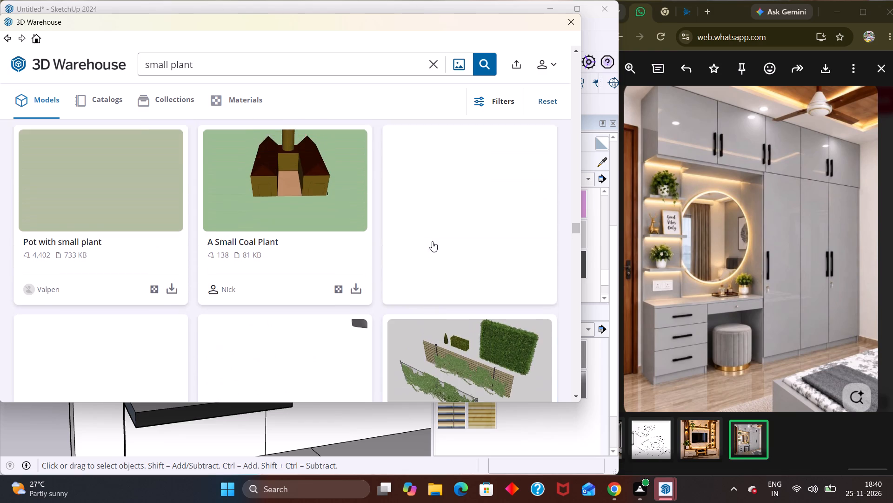
scroll(538, 234, up, 2)
Load the "Small Potted House Plant" model into the scene and place it on the open ground outside the room.
click(544, 277)
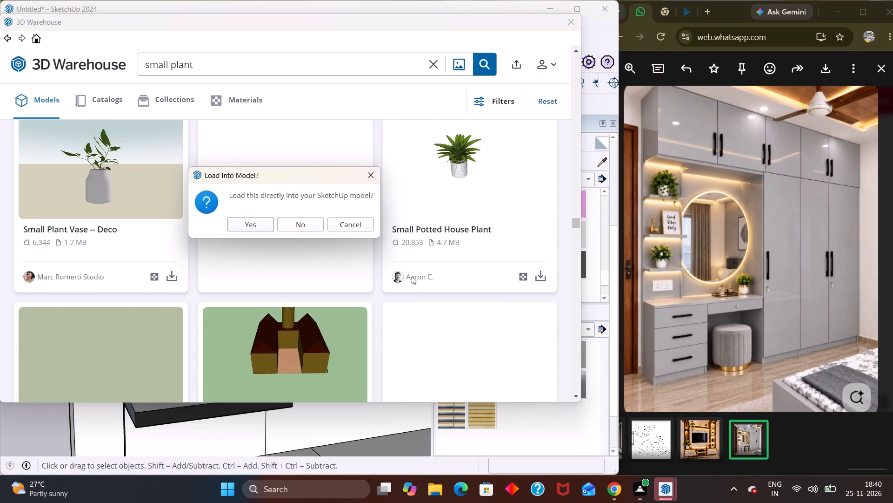
click(253, 226)
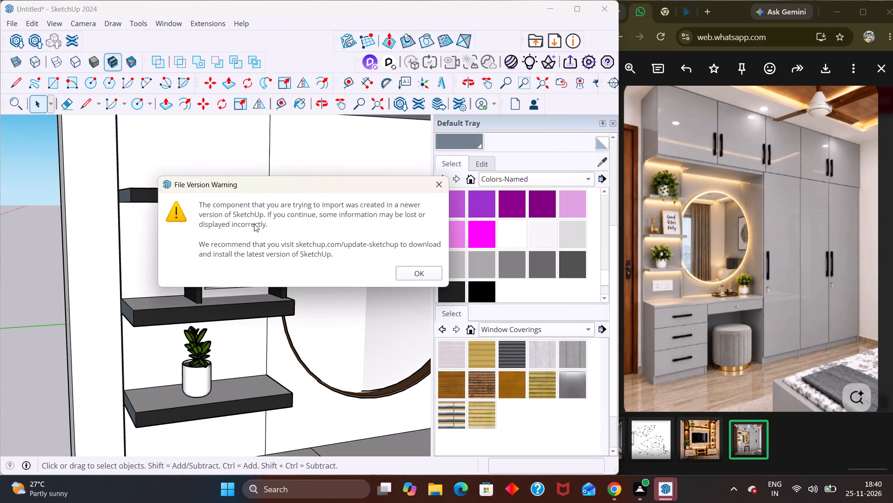
click(403, 265)
click(406, 268)
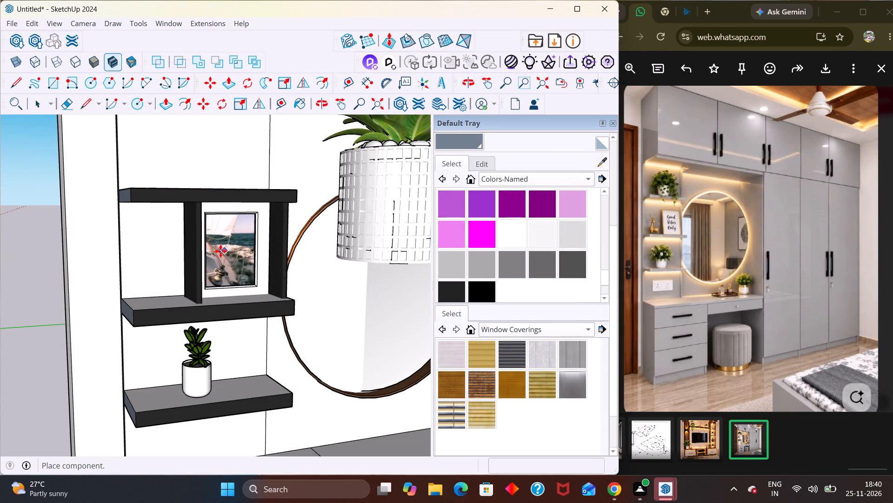
scroll(227, 258, down, 3)
scroll(178, 218, down, 4)
middle_drag(206, 236, 310, 356)
middle_drag(309, 357, 302, 356)
scroll(211, 321, down, 3)
scroll(139, 286, up, 4)
scroll(199, 264, down, 5)
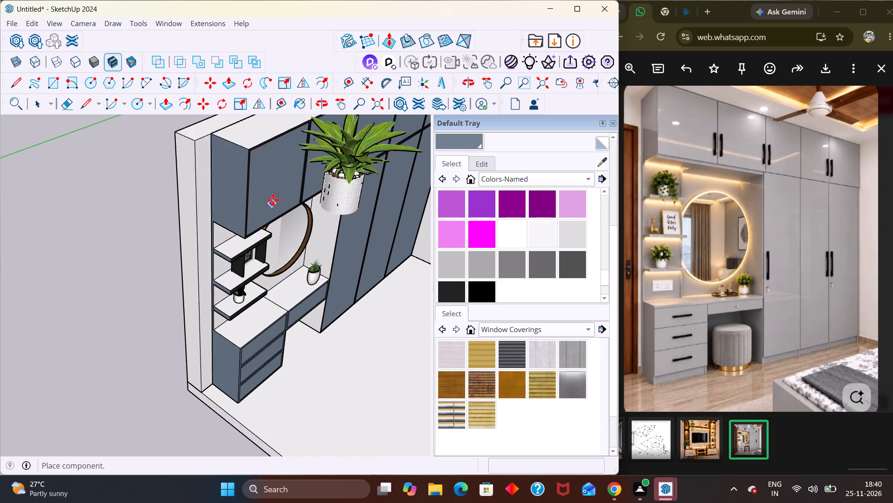
scroll(273, 200, down, 5)
click(14, 354)
Scale down the height of the newly placed potted house plant.
middle_drag(61, 343, 113, 259)
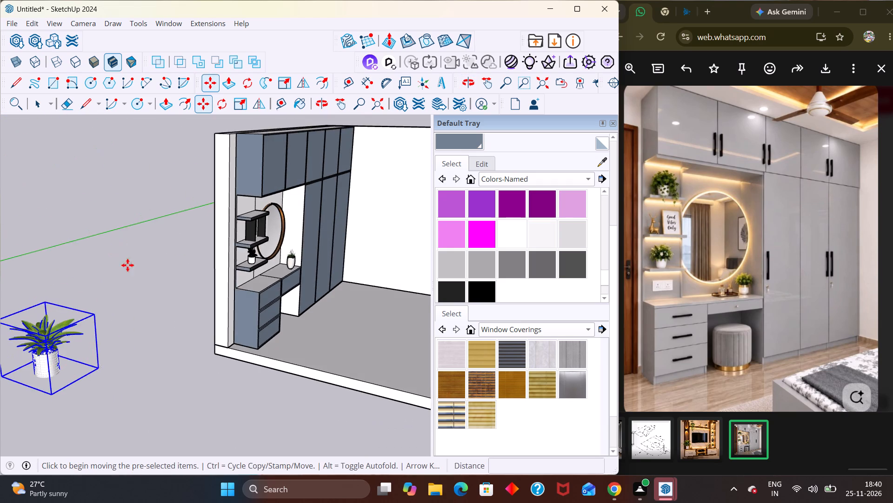
scroll(162, 277, down, 4)
key(s)
scroll(130, 279, up, 7)
click(73, 322)
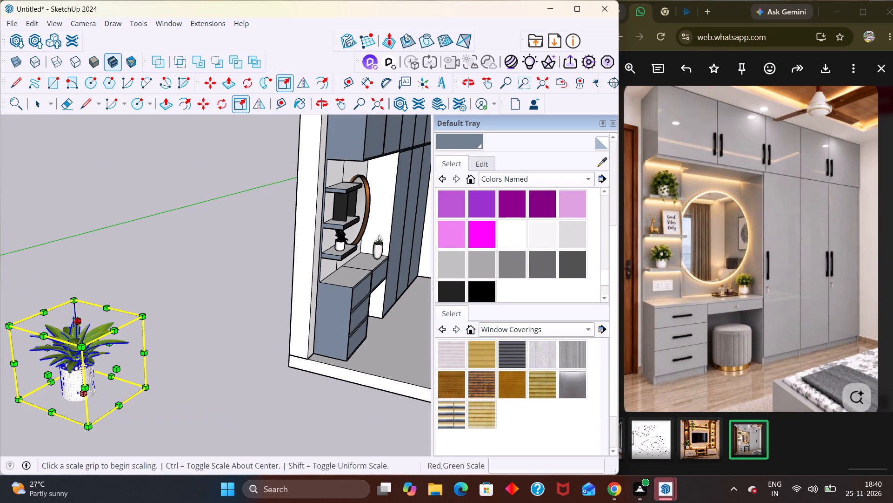
scroll(110, 299, down, 4)
click(97, 333)
middle_drag(100, 351, 113, 307)
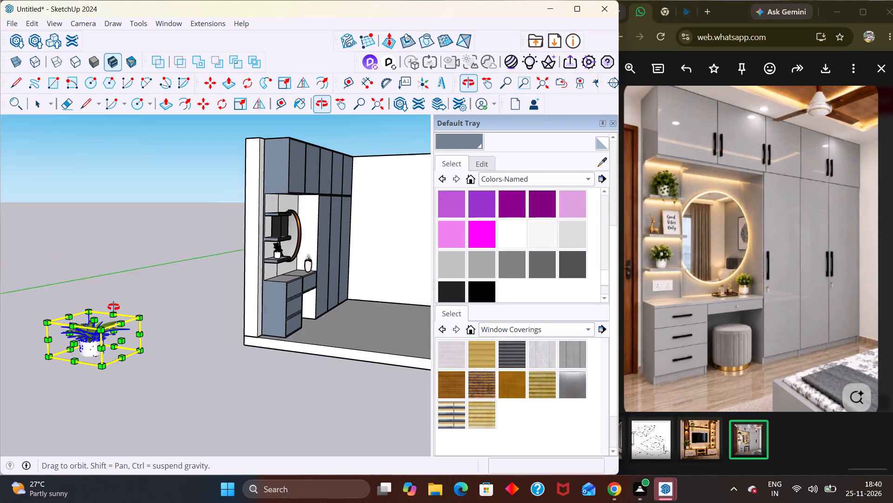
middle_drag(113, 307, 114, 306)
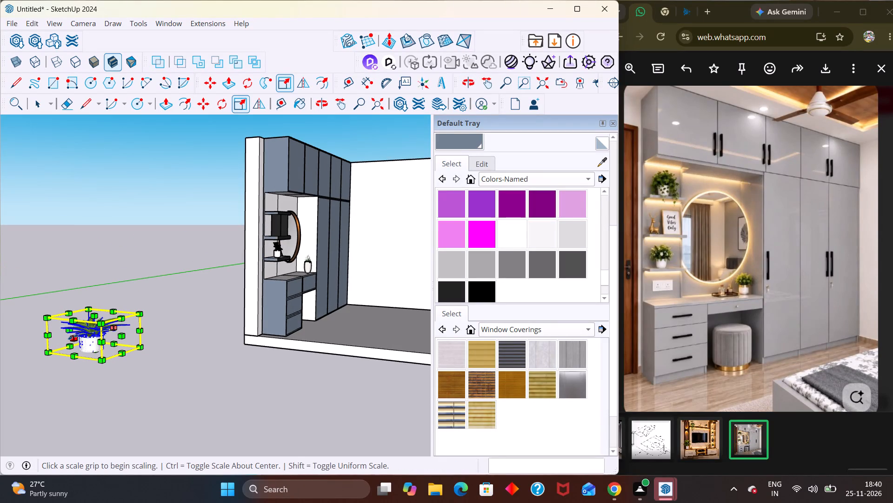
Scale the potted house plant to about 0.45 along the green axis and shrink it along the red axis.
click(73, 337)
scroll(85, 333, up, 5)
scroll(93, 319, down, 1)
scroll(93, 319, up, 1)
click(94, 318)
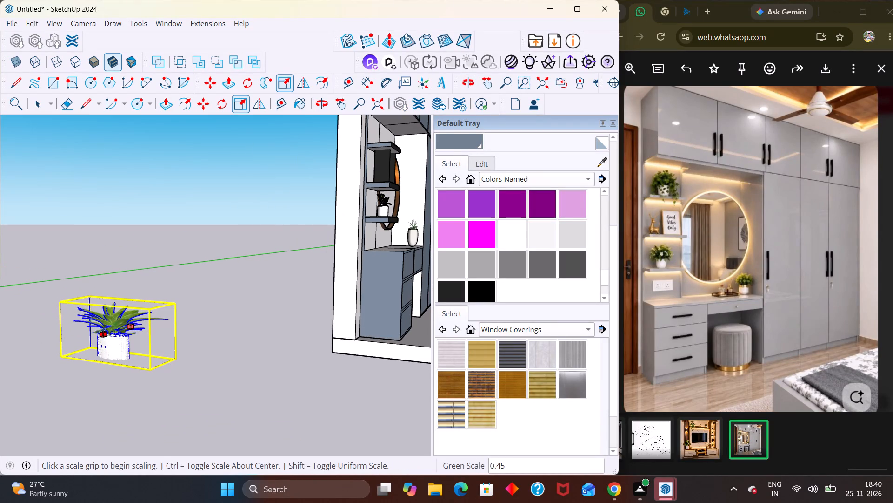
scroll(124, 347, up, 3)
click(187, 330)
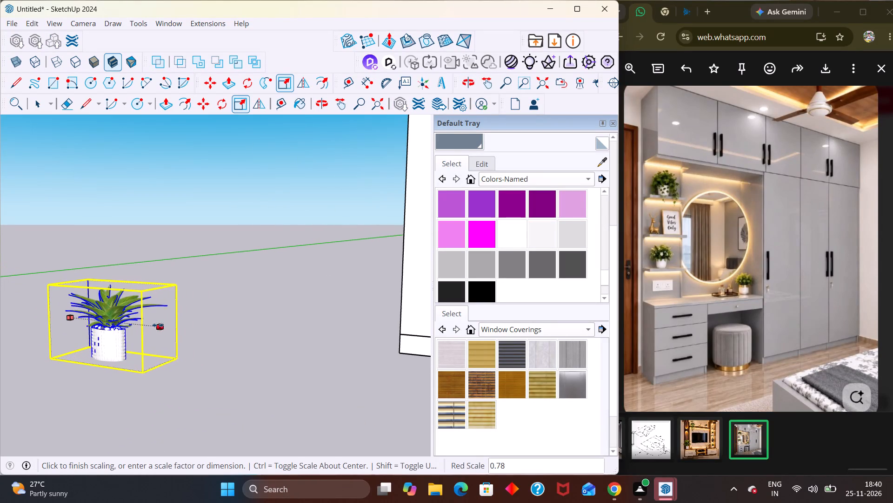
click(145, 322)
Move the scaled potted house plant from the ground outside the room onto the top wall shelf beside the mirror.
middle_drag(166, 338, 123, 340)
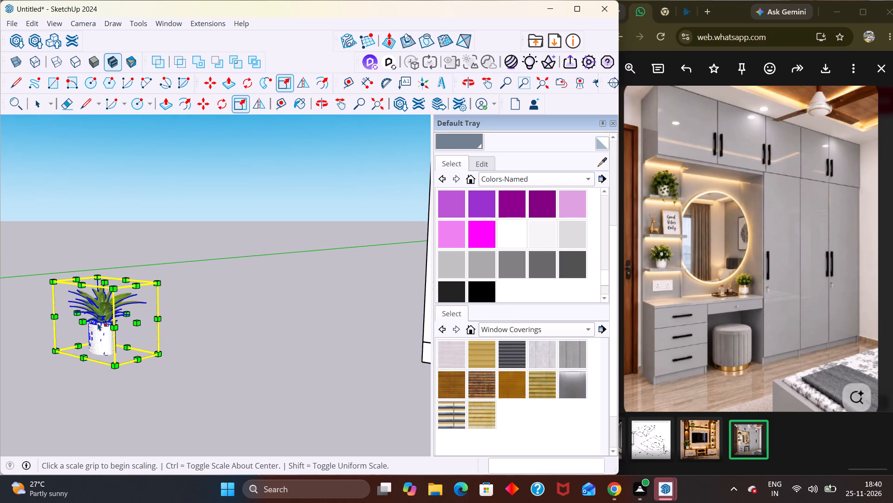
key(m)
click(116, 362)
scroll(133, 329, up, 1)
scroll(133, 329, down, 4)
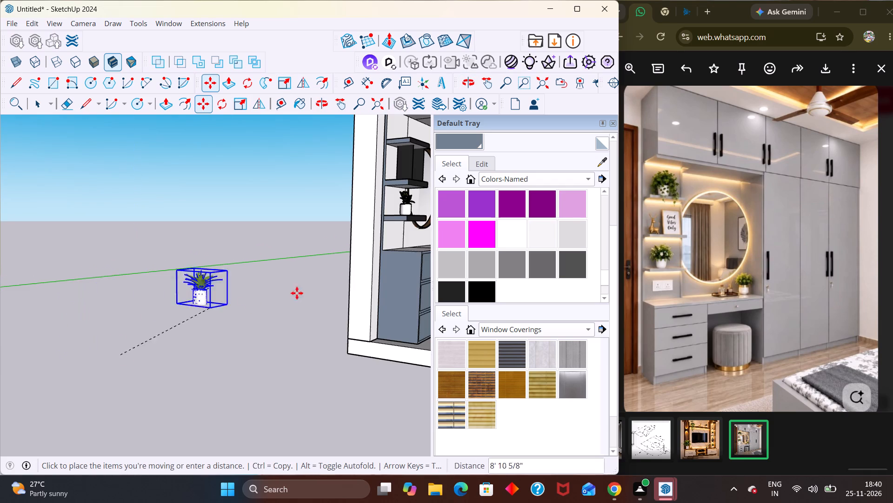
middle_drag(388, 264, 207, 374)
scroll(256, 304, down, 4)
middle_drag(354, 285, 371, 183)
scroll(371, 184, up, 3)
scroll(352, 249, up, 1)
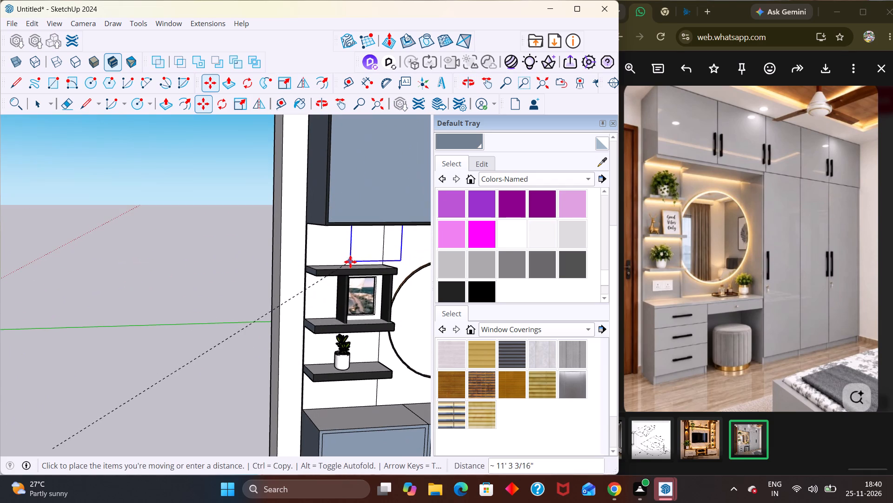
middle_drag(345, 302, 591, 272)
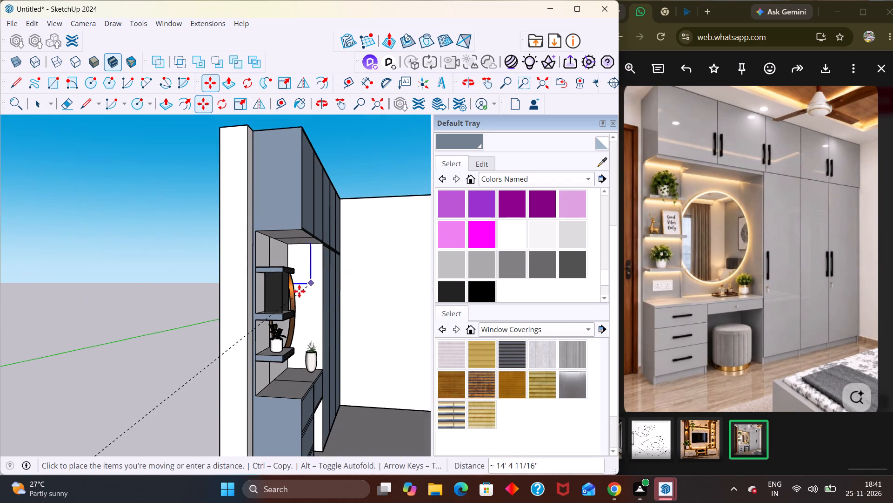
middle_drag(296, 271, 320, 432)
scroll(309, 409, up, 5)
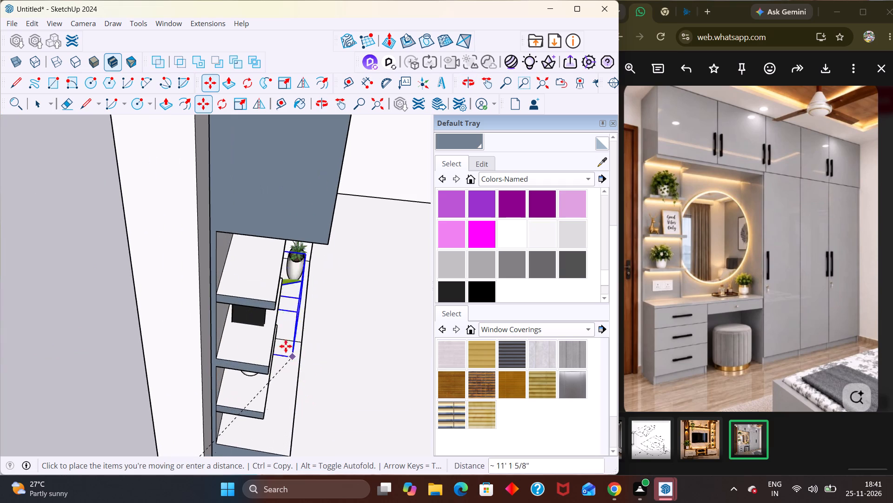
scroll(280, 305, down, 5)
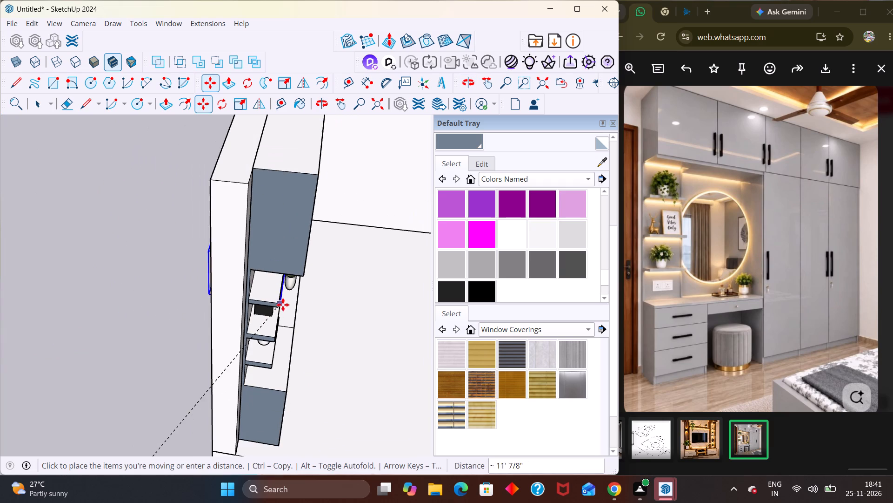
scroll(283, 293, down, 2)
middle_drag(332, 300, 357, 265)
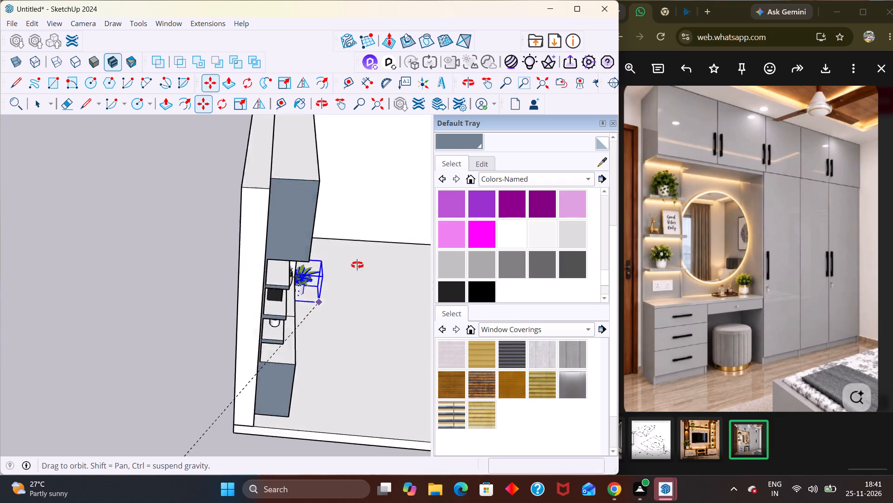
middle_drag(357, 265, 355, 203)
scroll(268, 245, up, 1)
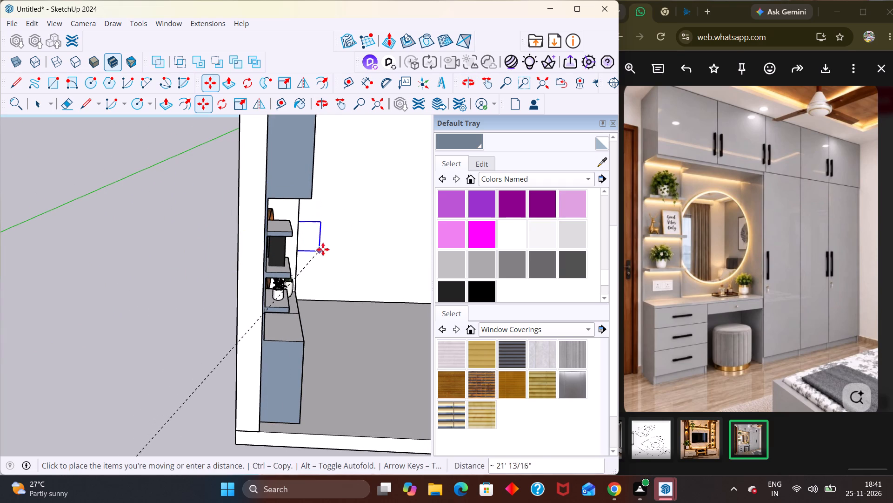
middle_drag(352, 272, 322, 276)
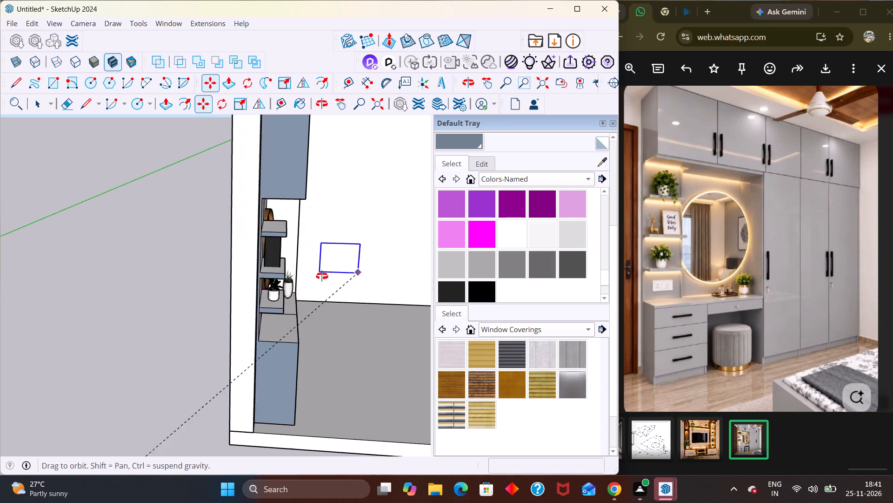
middle_drag(322, 276, 194, 268)
scroll(193, 211, up, 6)
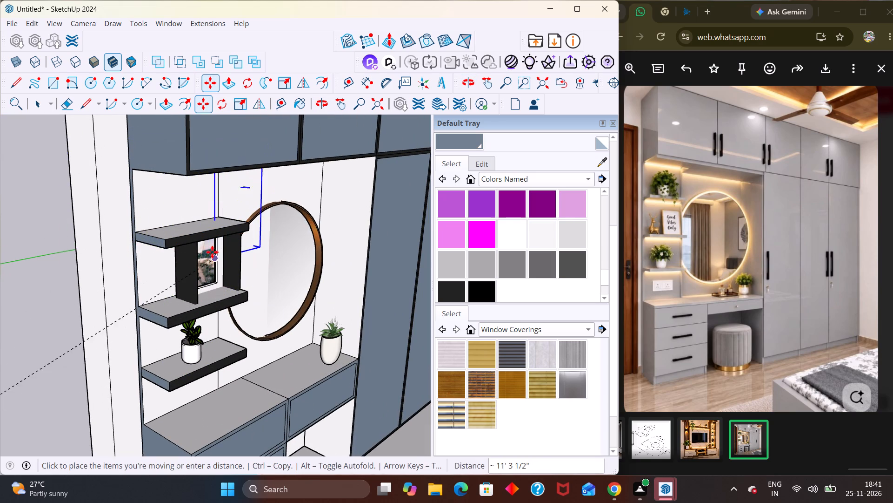
click(210, 265)
Scale the potted house plant to about 0.66 along the red axis to reduce its depth on the top shelf.
scroll(182, 205, up, 7)
middle_drag(193, 214, 184, 163)
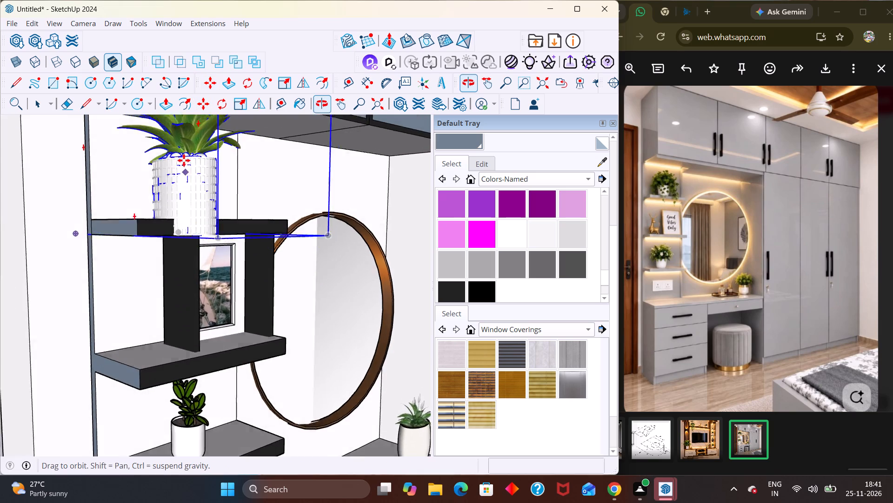
scroll(184, 160, up, 3)
middle_drag(239, 262, 251, 302)
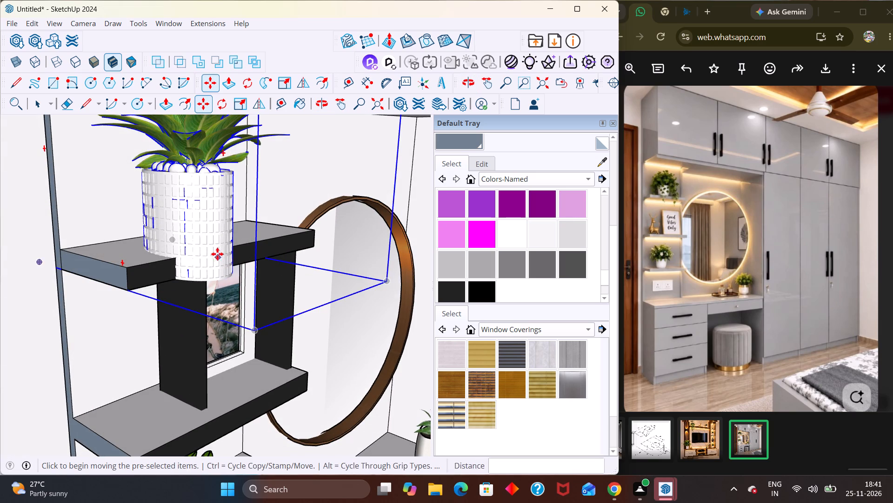
key(s)
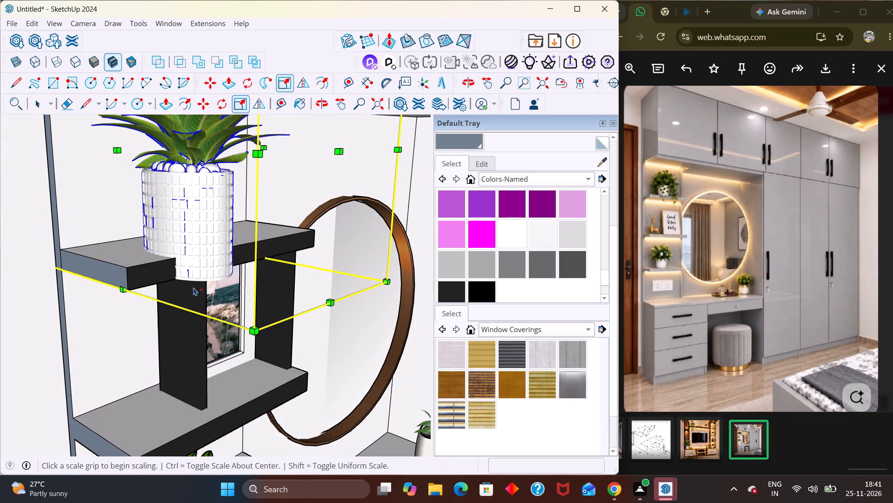
click(336, 148)
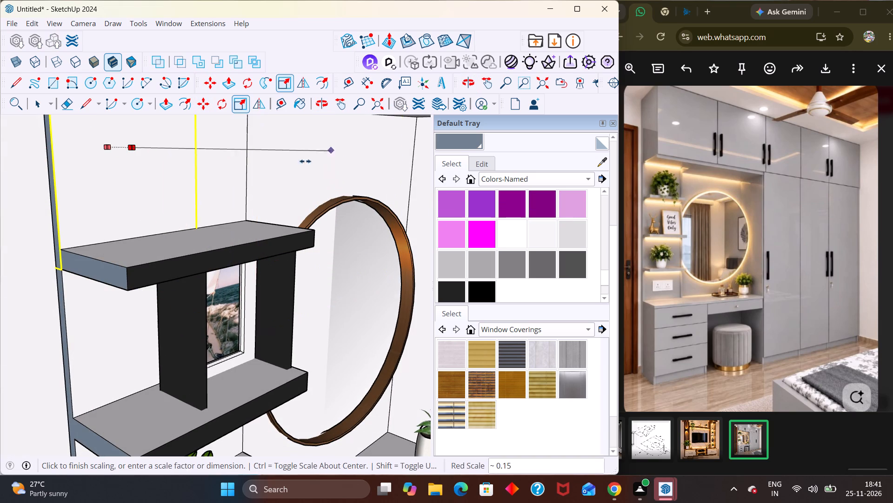
scroll(294, 171, down, 12)
middle_drag(384, 238, 429, 219)
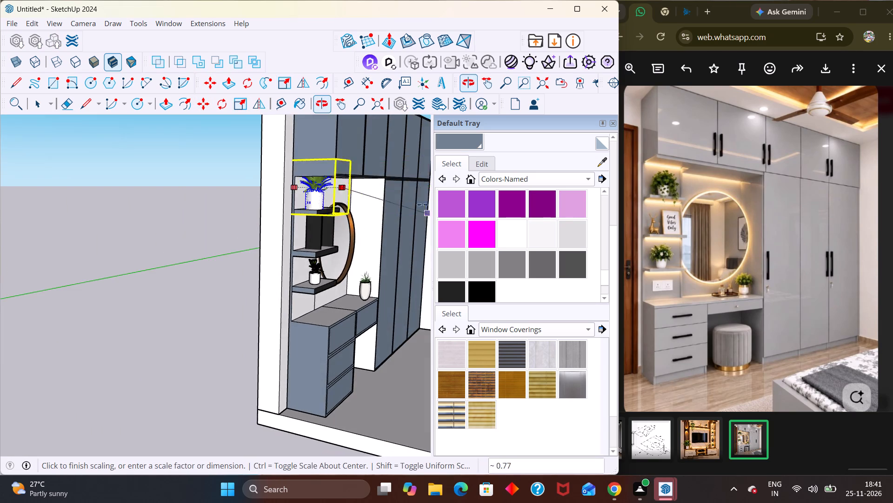
scroll(352, 187, up, 7)
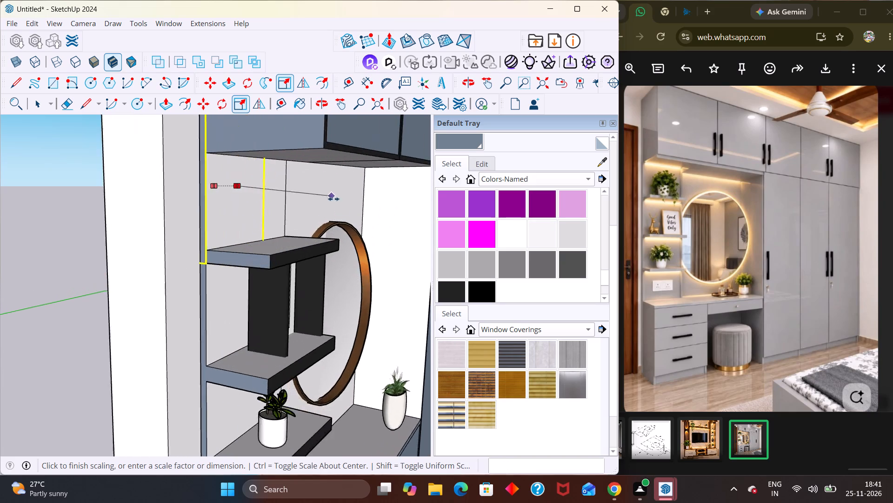
scroll(333, 199, up, 3)
middle_drag(358, 222, 404, 255)
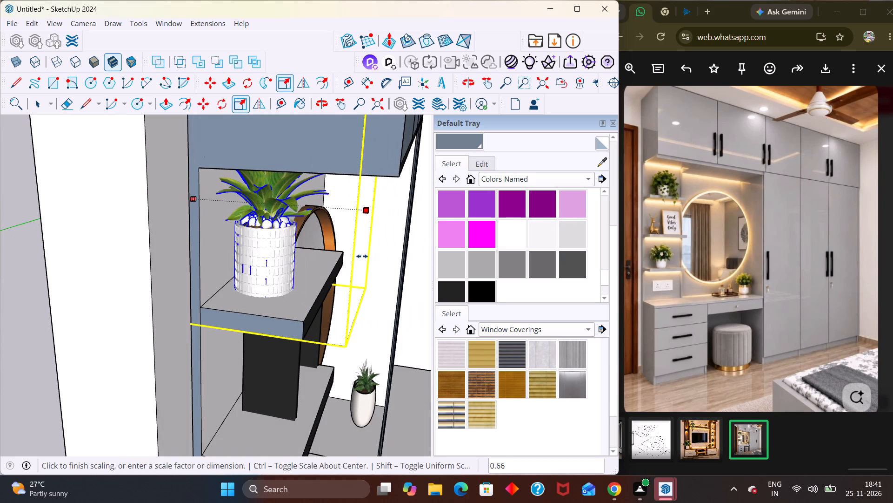
click(362, 256)
Narrow the potted house plant slightly along the length of the top shelf.
middle_drag(287, 263, 169, 308)
middle_drag(208, 306, 165, 204)
scroll(165, 204, up, 4)
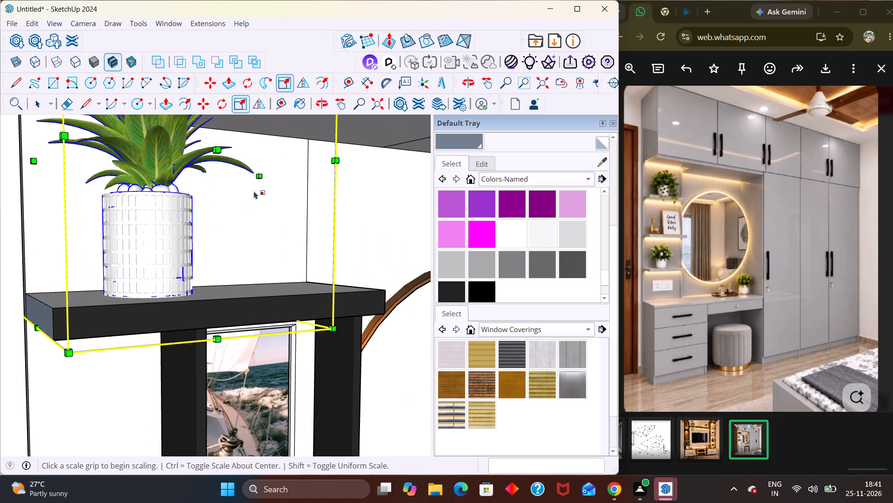
click(260, 178)
click(238, 181)
Move the potted house plant about 5 7/8" along the top shelf toward its middle.
middle_drag(206, 265, 144, 284)
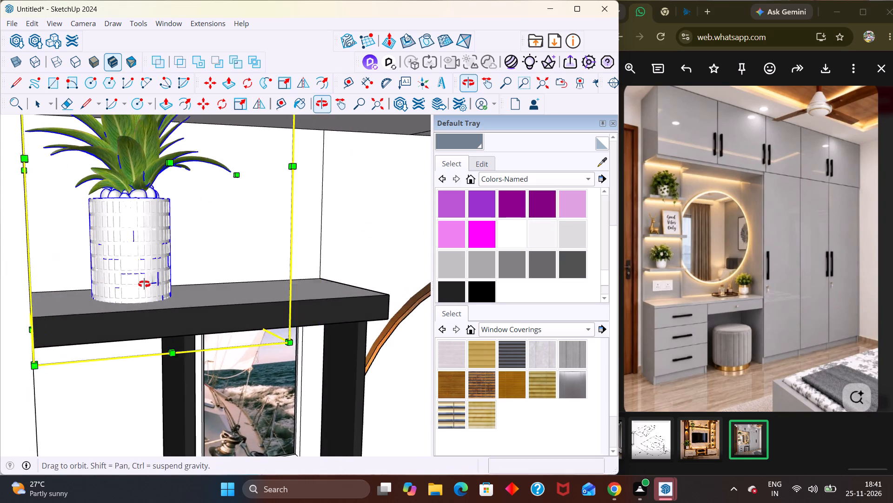
middle_drag(144, 284, 132, 285)
key(m)
click(175, 303)
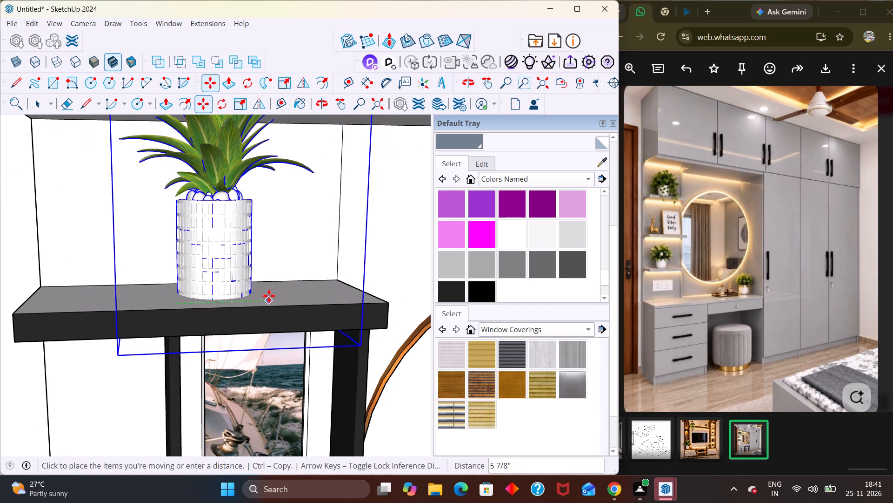
click(269, 296)
Check from several angles how the potted plant sits on the top shelf beneath the overhead cabinets, and clear the selection.
middle_drag(266, 303, 440, 243)
scroll(457, 223, down, 4)
scroll(347, 286, down, 5)
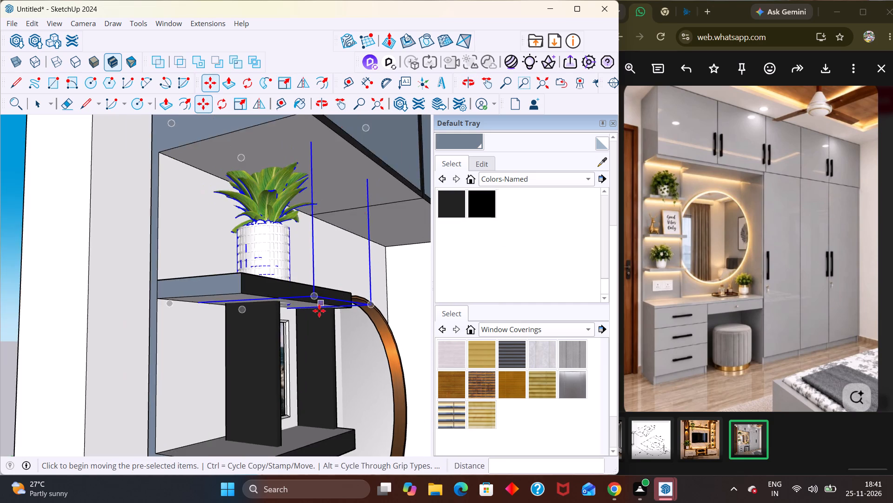
scroll(319, 311, down, 1)
middle_drag(307, 209, 271, 299)
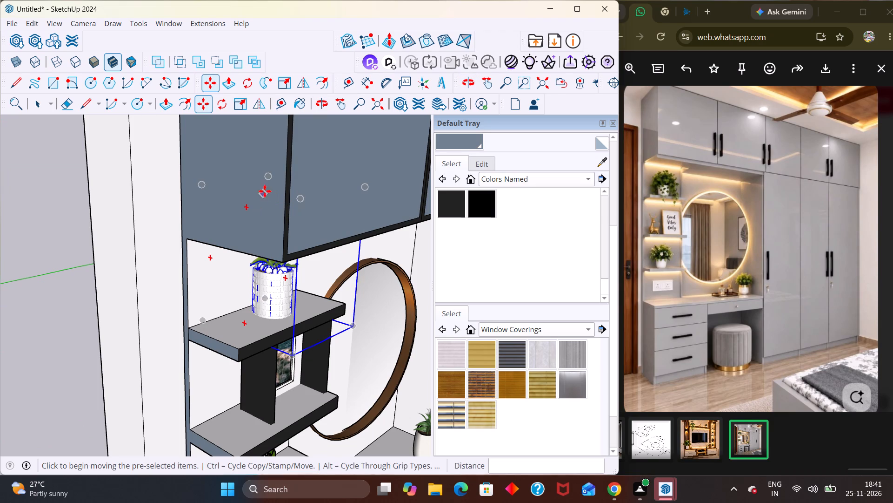
middle_drag(289, 269, 279, 130)
scroll(271, 178, up, 1)
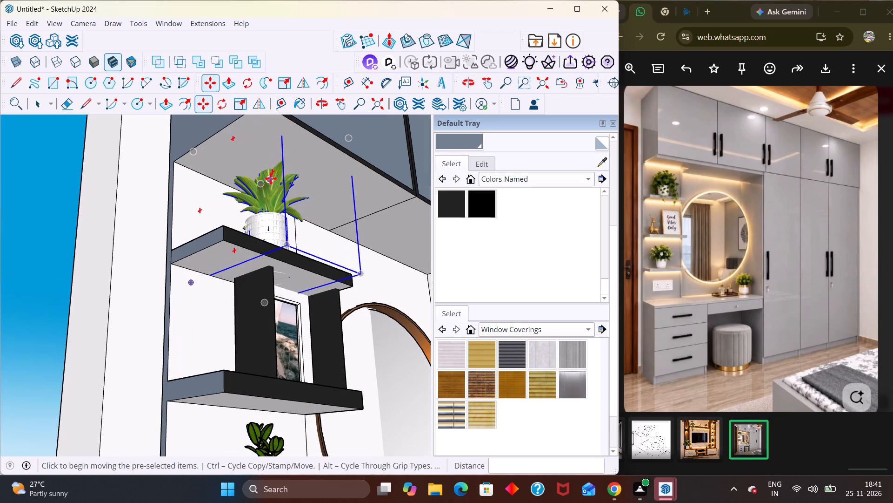
scroll(273, 180, up, 2)
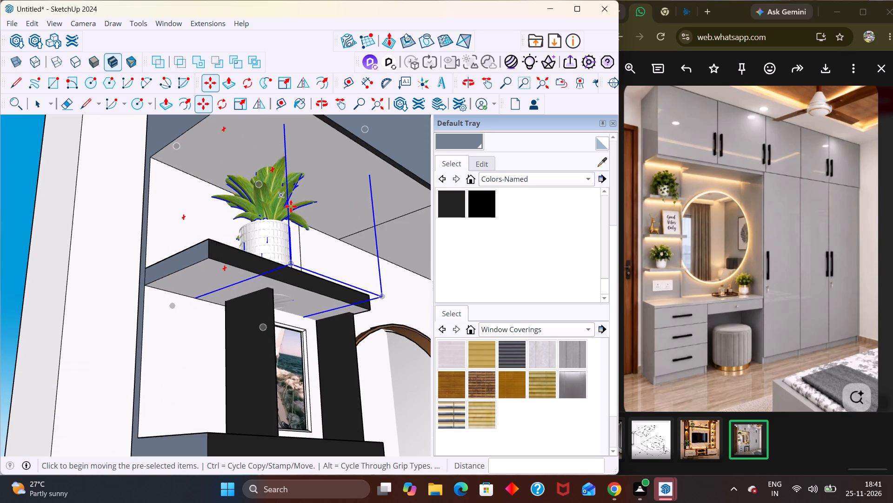
middle_drag(291, 209, 223, 269)
middle_drag(264, 204, 218, 170)
scroll(240, 141, up, 1)
scroll(240, 141, down, 1)
scroll(240, 140, up, 2)
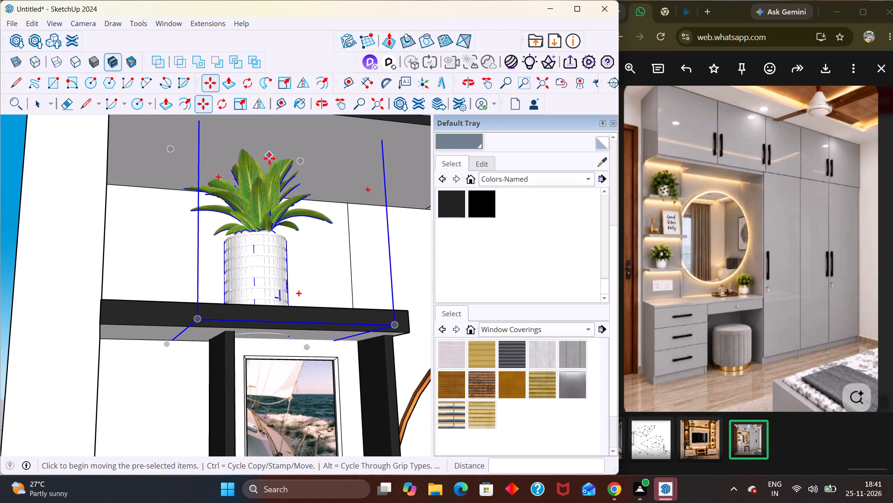
scroll(266, 162, down, 4)
key(Escape)
scroll(261, 163, down, 6)
key(space)
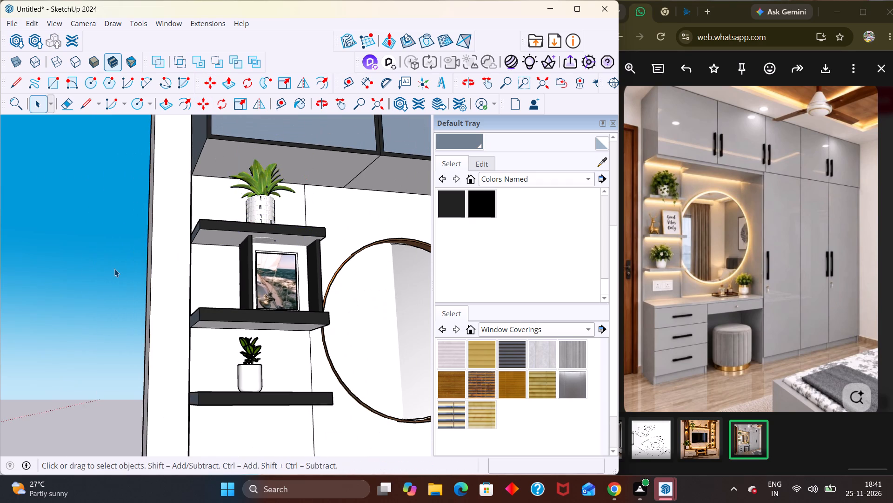
click(114, 269)
Examine the whole wardrobe and dressing unit with its shelf plants, framed photo and mirror.
scroll(114, 269, down, 4)
middle_drag(240, 301, 139, 331)
scroll(249, 324, down, 1)
middle_drag(268, 340, 290, 358)
scroll(286, 356, up, 1)
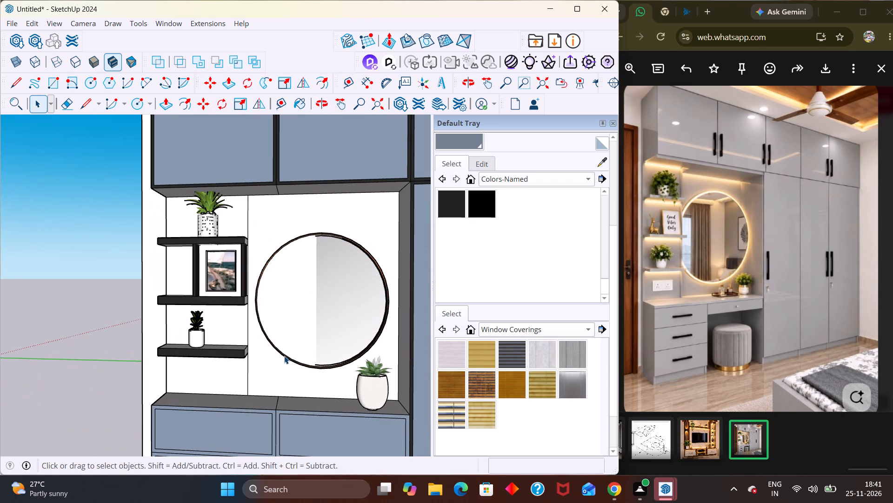
scroll(275, 331, down, 3)
middle_drag(286, 360, 354, 302)
scroll(299, 297, down, 5)
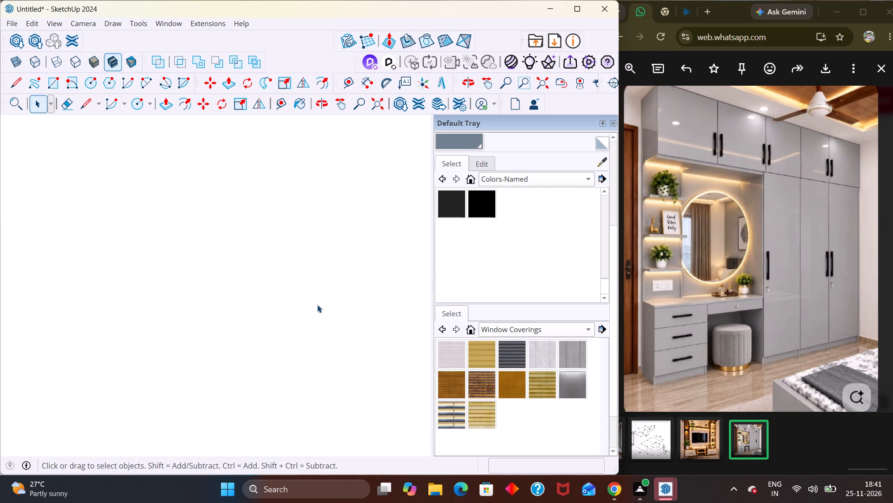
key(shift+z)
scroll(309, 306, down, 2)
scroll(312, 311, up, 1)
scroll(313, 311, down, 4)
middle_drag(261, 316, 433, 365)
middle_drag(220, 347, 167, 274)
scroll(172, 278, up, 4)
middle_drag(167, 274, 164, 272)
scroll(228, 350, down, 8)
middle_drag(240, 364, 265, 369)
middle_drag(240, 399, 67, 374)
scroll(93, 412, up, 4)
middle_drag(123, 362, 222, 477)
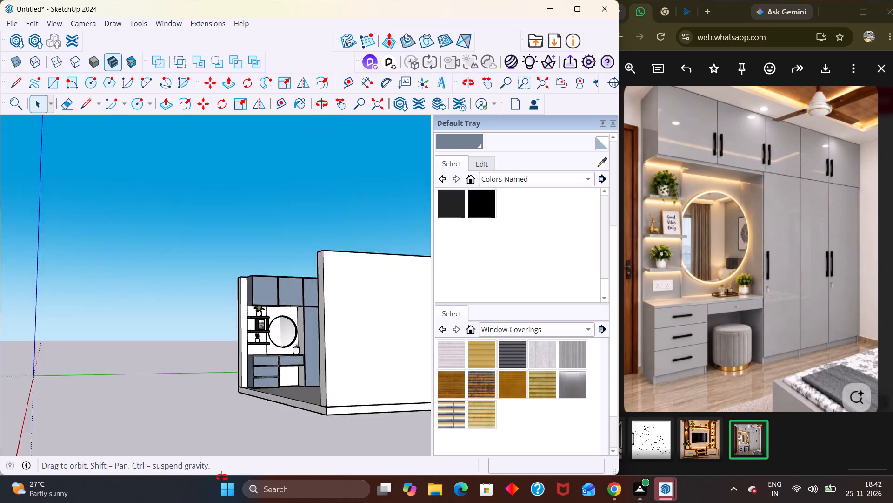
middle_drag(222, 477, 247, 476)
Delete the two near-black vertical panels flanking the framed photo between the top and middle wall shelves.
scroll(240, 488, up, 9)
middle_drag(236, 275, 231, 239)
scroll(244, 255, up, 3)
middle_drag(244, 255, 244, 294)
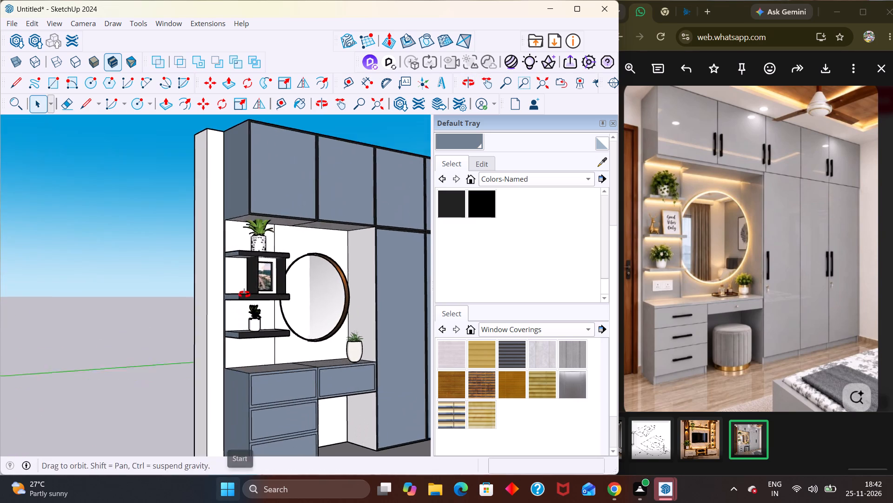
middle_drag(244, 294, 244, 299)
scroll(244, 299, up, 1)
middle_drag(244, 299, 197, 301)
scroll(197, 301, up, 1)
middle_drag(247, 297, 196, 276)
scroll(279, 252, up, 8)
double_click(249, 275)
scroll(249, 274, up, 4)
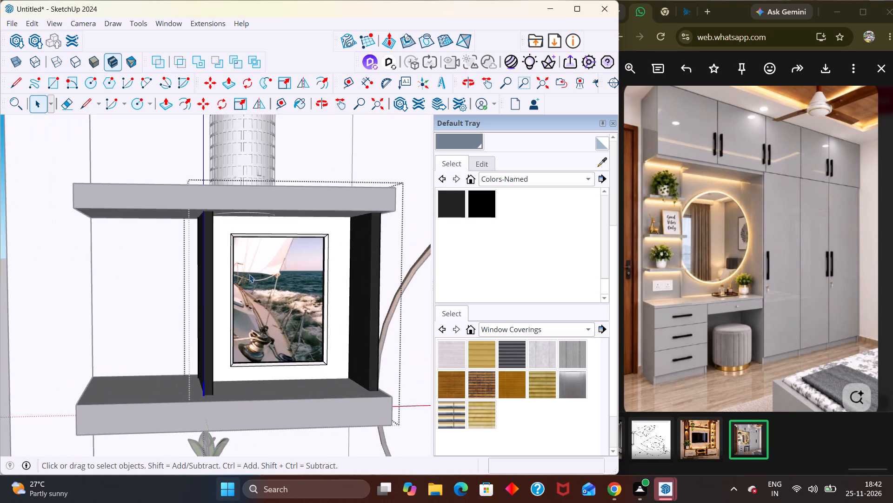
middle_drag(242, 298, 340, 290)
double_click(218, 285)
click(217, 285)
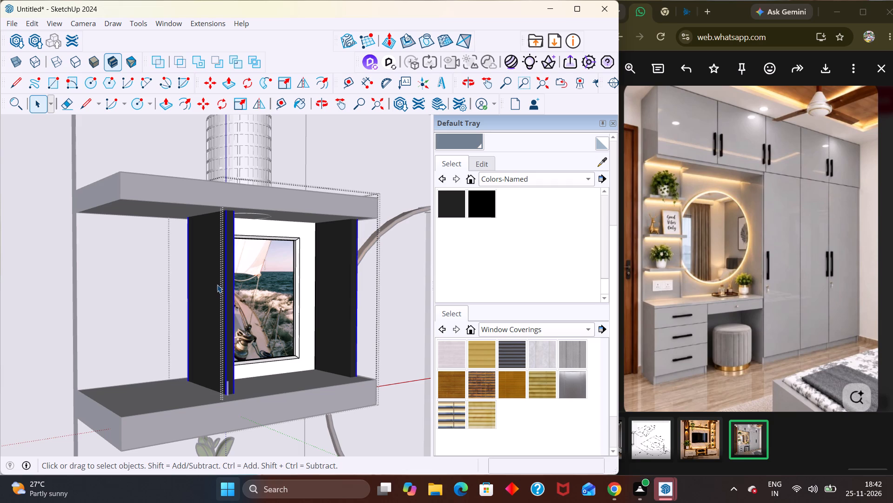
click(208, 288)
triple_click(208, 288)
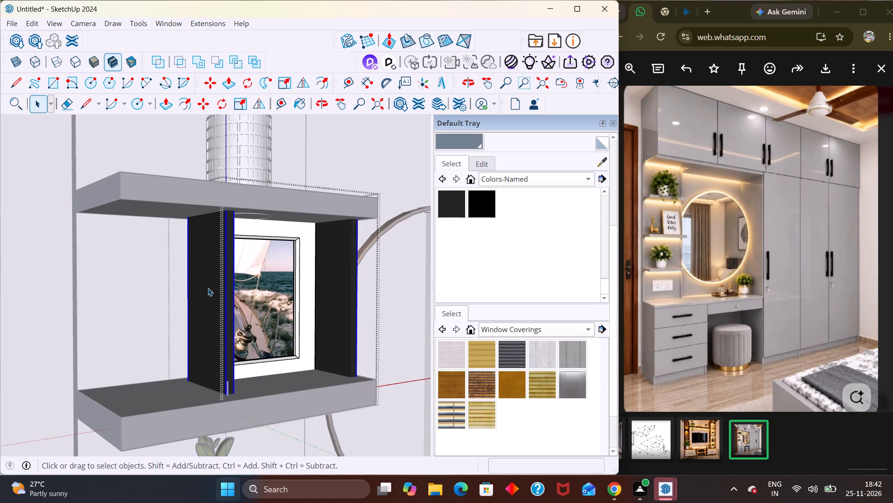
triple_click(208, 288)
click(208, 288)
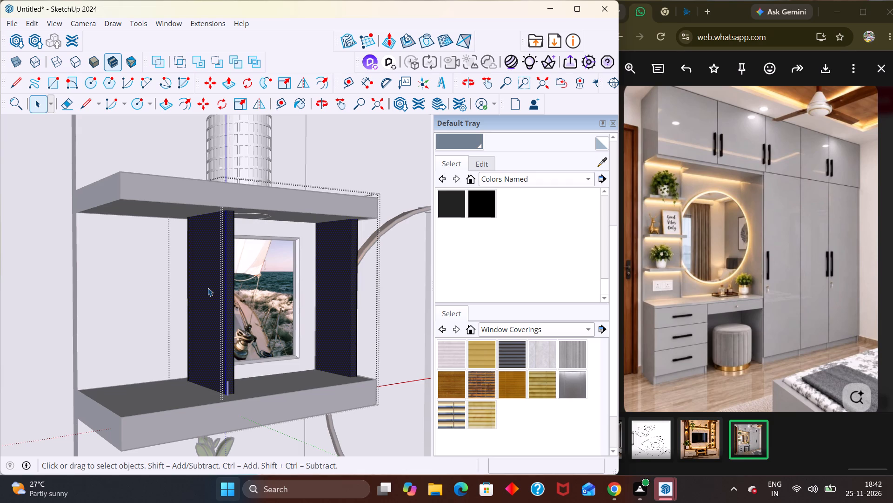
key(Delete)
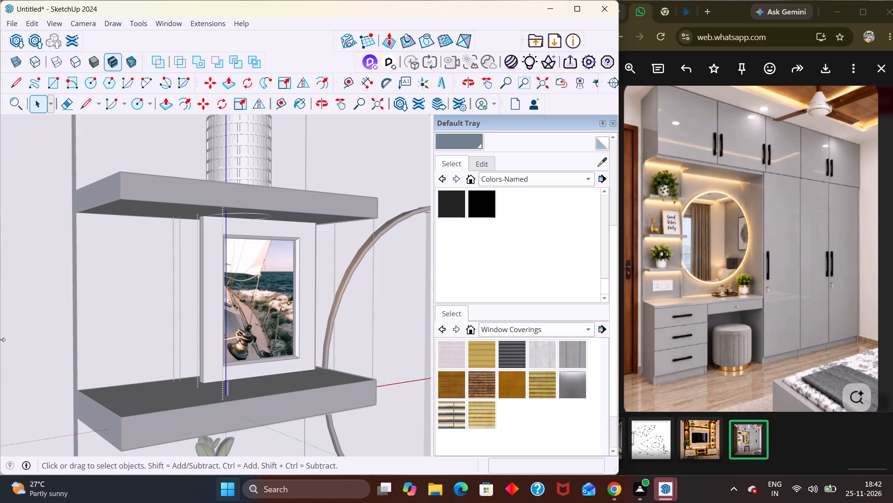
Move the framed photo slightly forward on the middle wall shelf, toward its front edge, and clear the selection.
click(0, 340)
key(space)
scroll(234, 295, down, 1)
scroll(236, 297, up, 1)
scroll(240, 301, down, 2)
click(29, 356)
scroll(225, 316, down, 4)
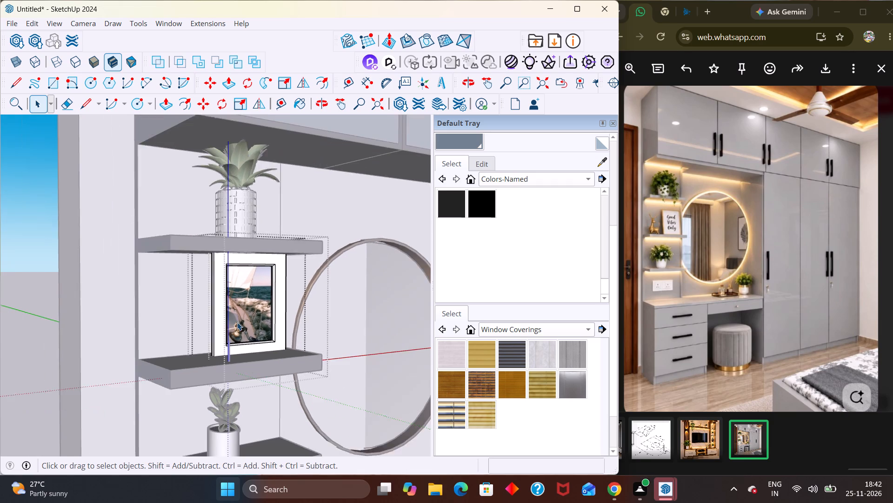
click(288, 400)
scroll(34, 342, up, 1)
drag(34, 342, 40, 342)
scroll(78, 332, down, 2)
scroll(94, 343, up, 1)
scroll(99, 346, down, 3)
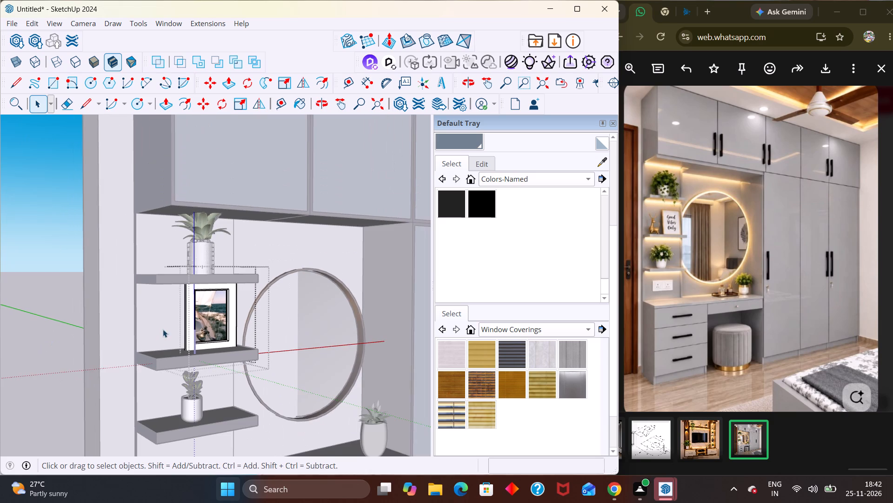
key(Escape)
scroll(201, 328, up, 2)
click(213, 325)
scroll(213, 325, up, 8)
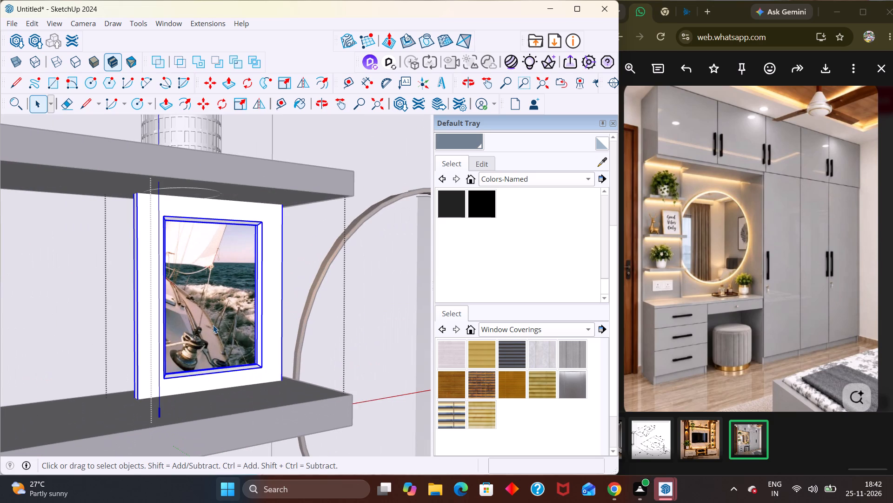
key(m)
click(283, 378)
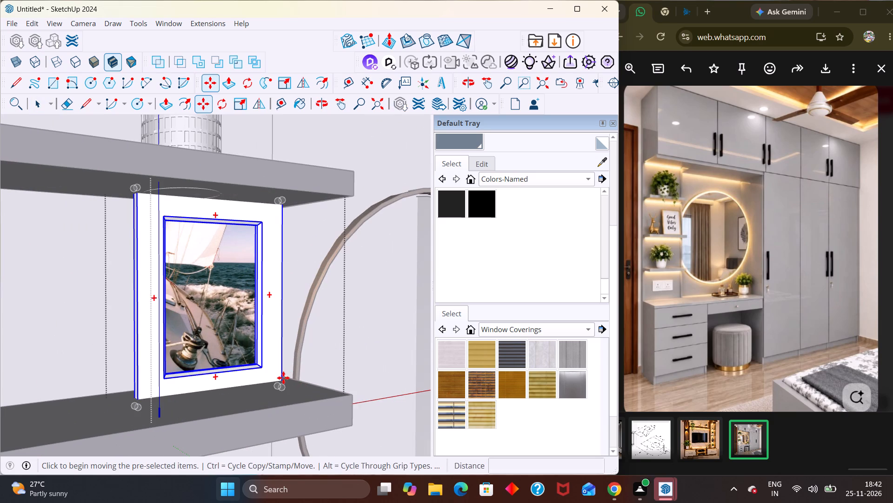
click(294, 386)
scroll(307, 366, down, 6)
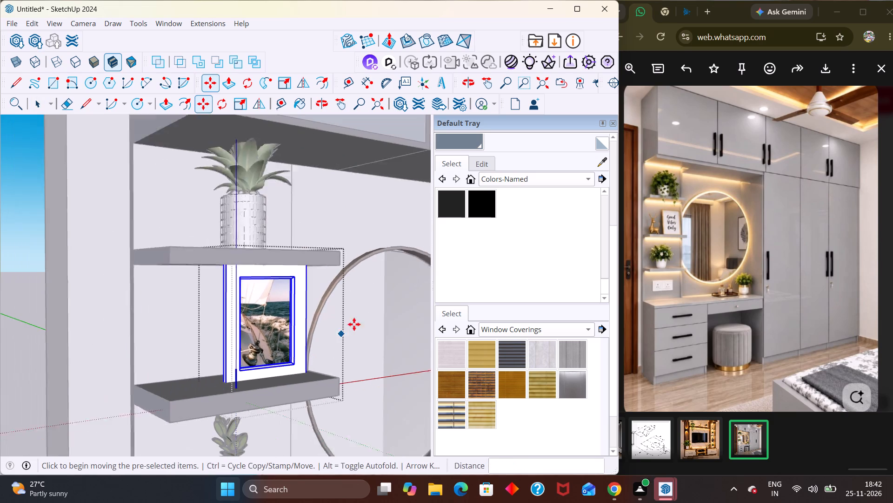
key(space)
click(35, 370)
Examine the wardrobe and dressing unit from several angles, including the decorated shelves, mirror and adjoining room walls.
scroll(111, 324, down, 6)
middle_drag(231, 346, 239, 224)
scroll(239, 225, up, 2)
middle_drag(233, 287, 234, 359)
scroll(235, 342, down, 9)
middle_drag(253, 324, 203, 340)
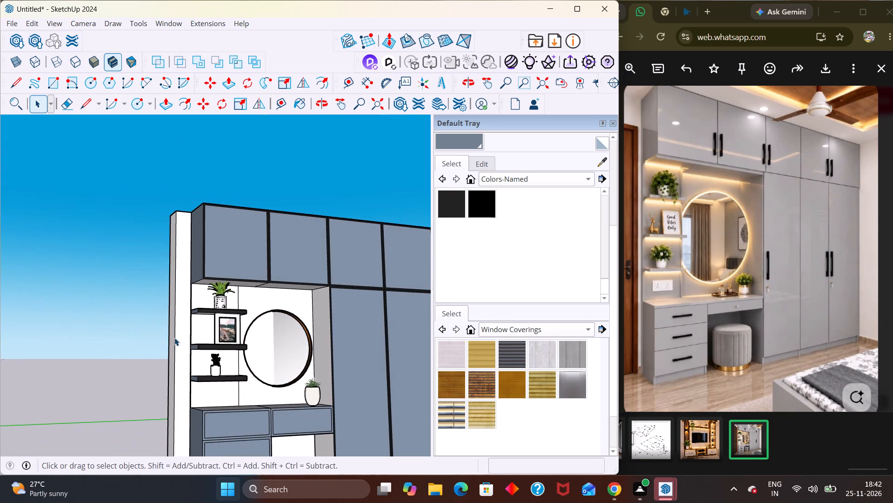
scroll(182, 339, down, 1)
middle_drag(221, 347, 280, 365)
scroll(247, 360, down, 1)
scroll(215, 350, up, 3)
middle_click(211, 343)
middle_drag(223, 351, 247, 366)
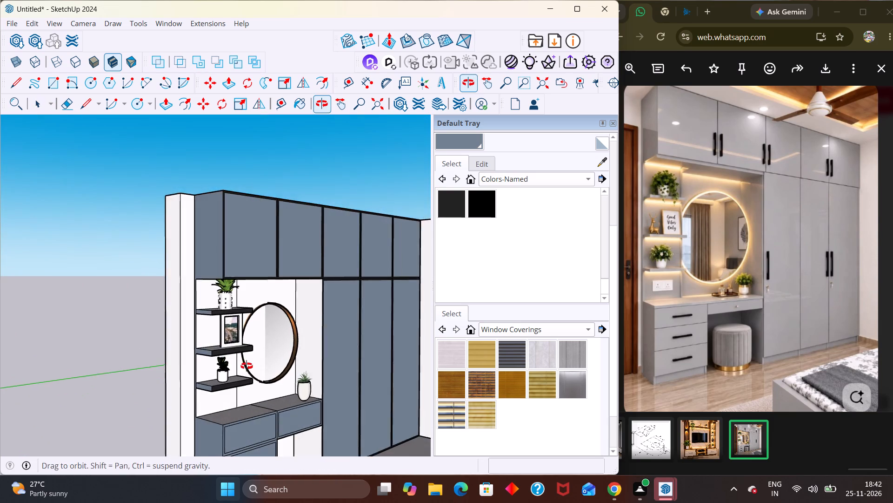
middle_drag(247, 366, 246, 366)
scroll(223, 356, up, 3)
middle_drag(192, 346, 7, 350)
scroll(106, 360, up, 1)
middle_drag(233, 302, 372, 280)
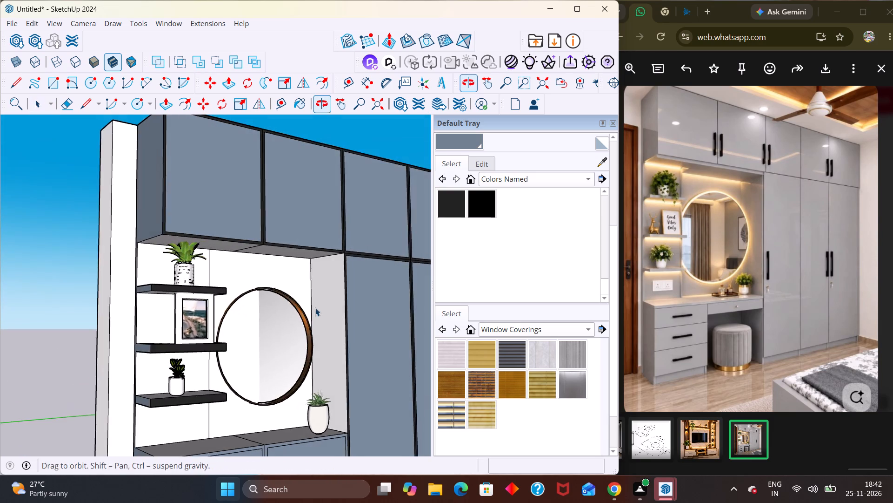
middle_drag(184, 337, 310, 374)
scroll(220, 372, up, 3)
middle_drag(186, 336, 124, 311)
scroll(221, 308, down, 2)
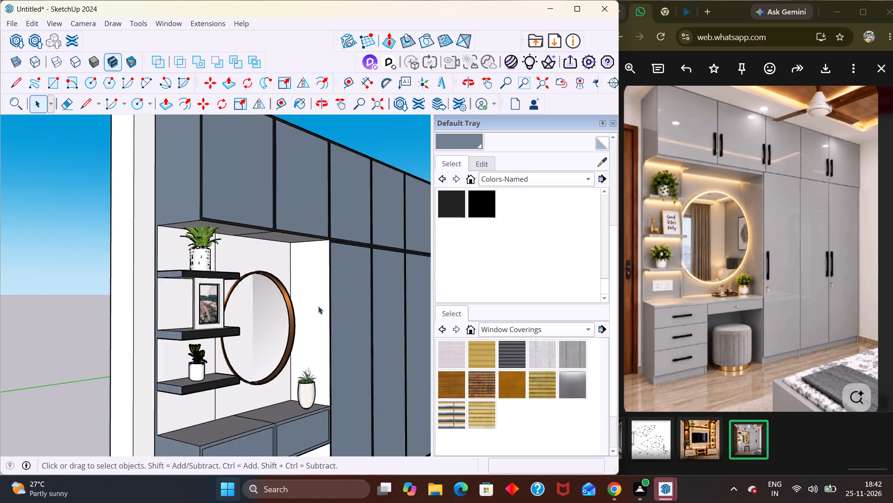
scroll(318, 306, down, 6)
scroll(383, 282, up, 1)
scroll(387, 284, down, 1)
middle_drag(353, 327, 177, 346)
scroll(191, 362, up, 3)
middle_drag(280, 330, 415, 329)
scroll(387, 339, down, 5)
scroll(427, 312, up, 1)
scroll(428, 313, down, 3)
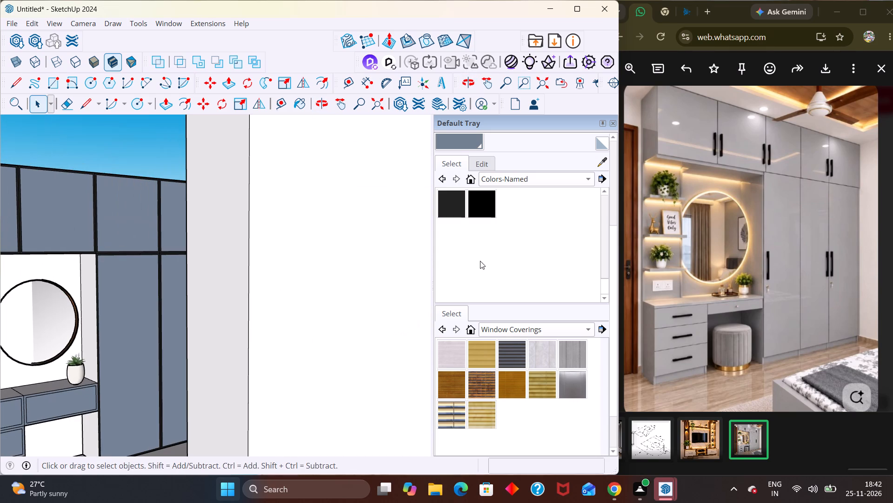
scroll(480, 261, down, 2)
scroll(540, 252, up, 1)
scroll(545, 254, down, 7)
scroll(143, 309, down, 4)
scroll(171, 322, up, 1)
scroll(177, 322, down, 10)
middle_drag(206, 347, 338, 340)
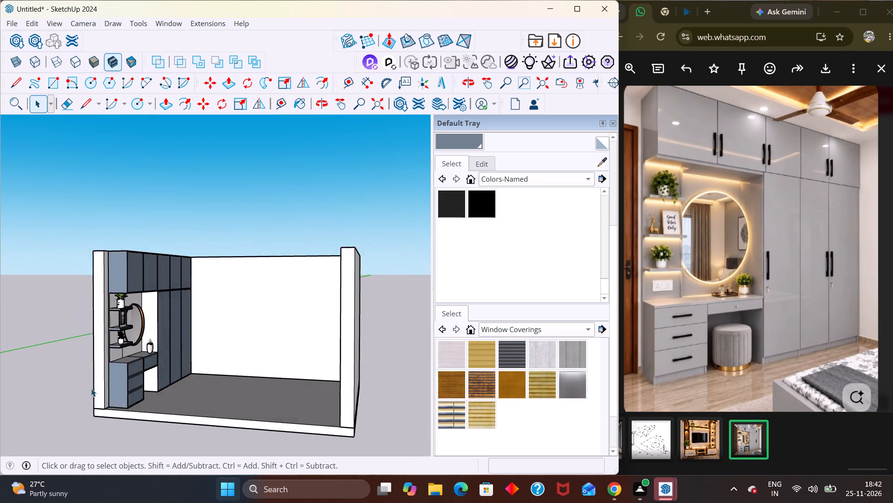
Examine the dressing unit's shelves and drawers, ending at the bare wall between the lowest shelf and the tabletop.
scroll(96, 392, up, 4)
middle_drag(97, 277, 252, 224)
scroll(252, 224, down, 1)
scroll(252, 237, up, 3)
scroll(253, 241, down, 8)
middle_drag(247, 335, 16, 309)
scroll(40, 322, up, 1)
scroll(187, 231, up, 7)
middle_drag(227, 233, 209, 389)
scroll(209, 389, up, 7)
middle_drag(195, 366, 161, 300)
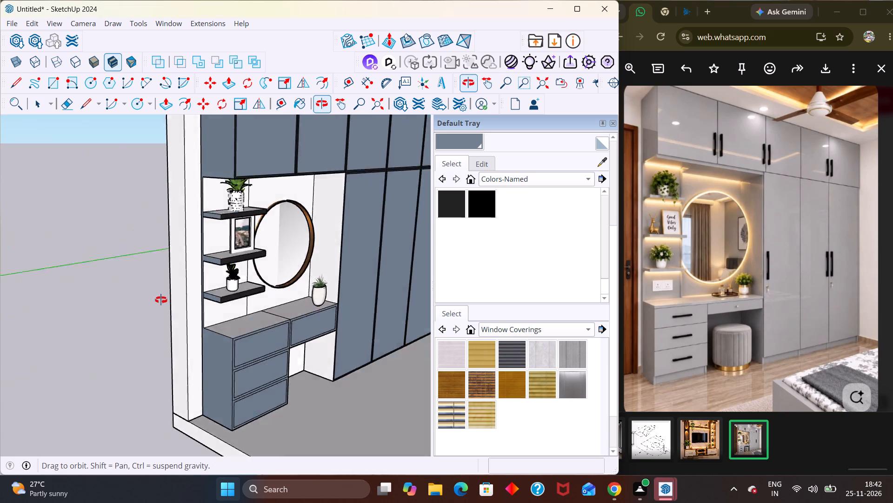
middle_drag(161, 300, 160, 297)
scroll(169, 289, up, 1)
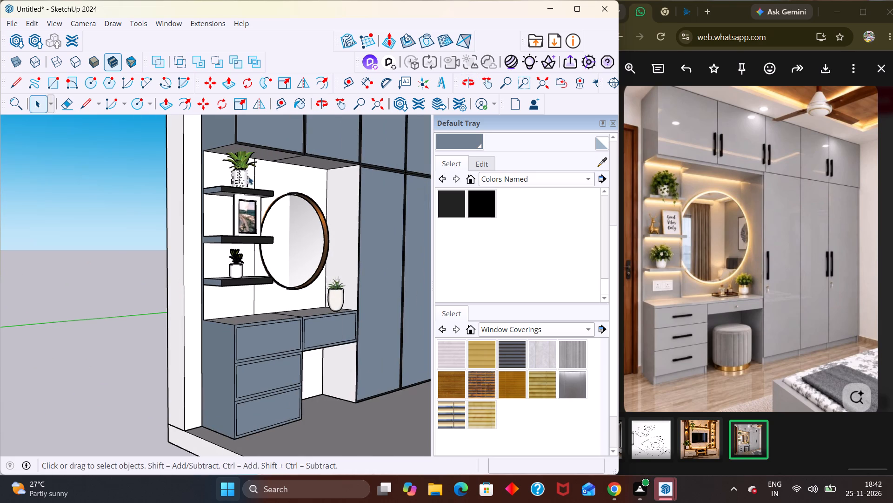
scroll(248, 177, up, 4)
middle_drag(250, 191, 262, 185)
scroll(261, 184, down, 4)
middle_drag(284, 228, 234, 272)
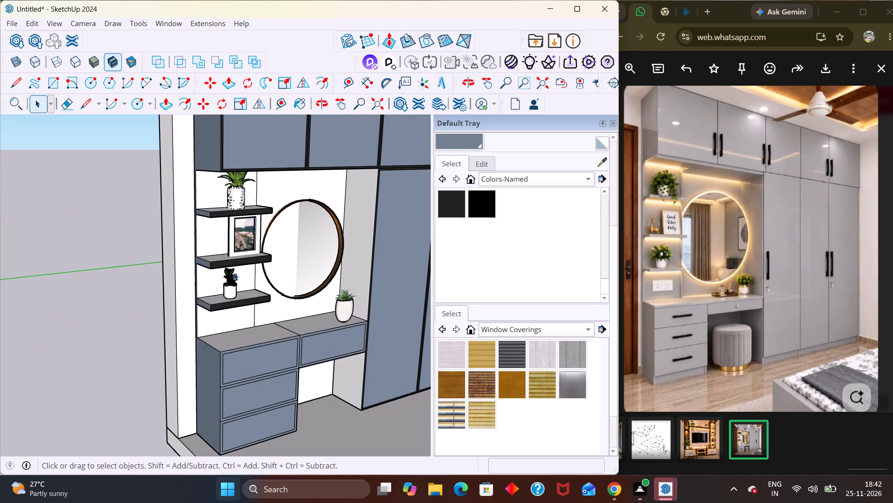
scroll(233, 272, down, 1)
scroll(245, 315, up, 3)
middle_drag(207, 337, 181, 291)
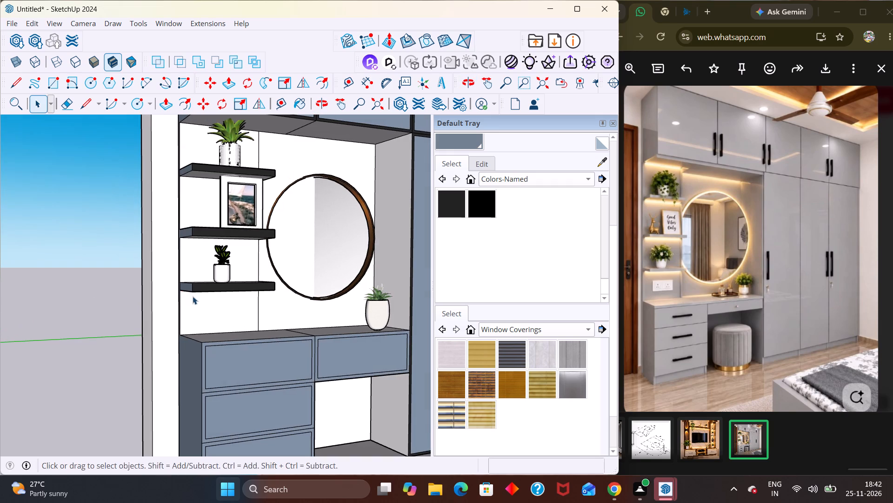
middle_drag(197, 317, 187, 285)
scroll(182, 353, up, 1)
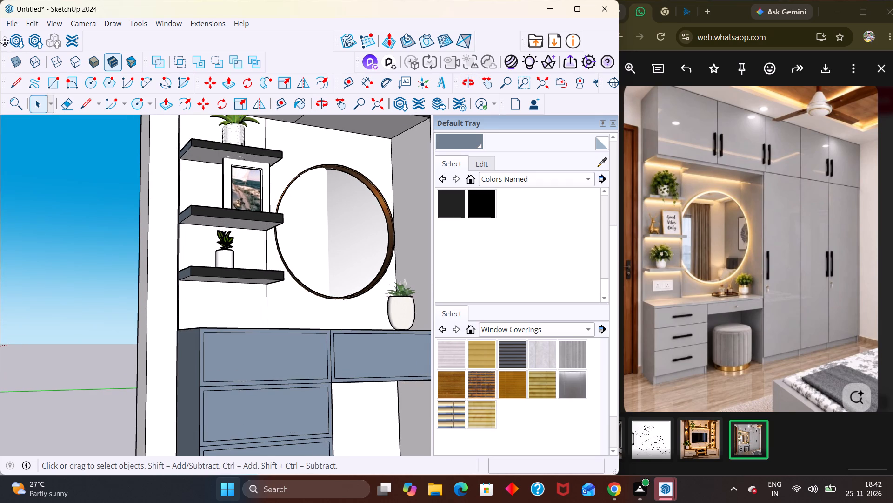
Search 3D Warehouse for "plug", replacing the previous plant search.
click(16, 42)
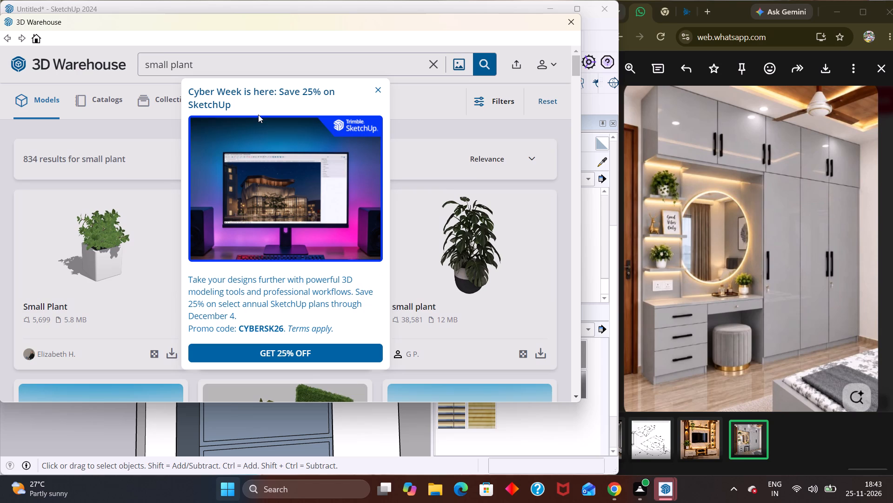
click(381, 86)
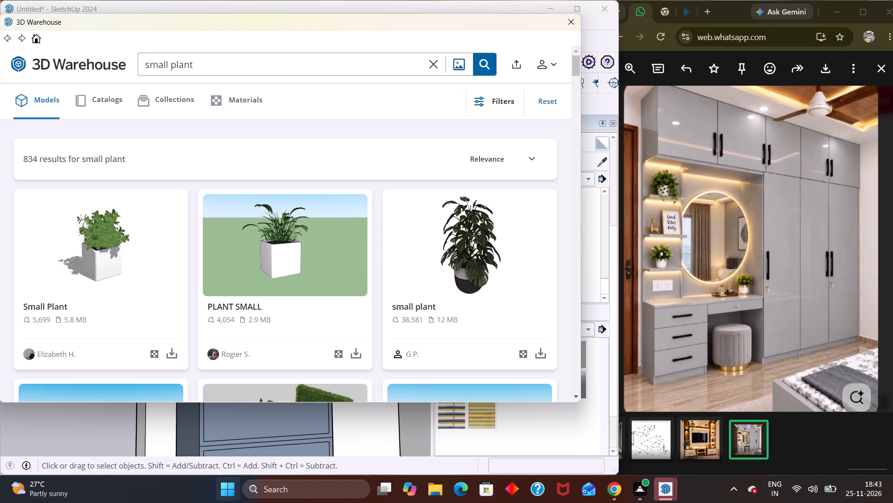
click(287, 64)
key(BackSpace)
key(BackSpace)
key(BackSpace)
key(BackSpace)
key(BackSpace)
key(BackSpace)
key(BackSpace)
key(BackSpace)
key(BackSpace)
key(BackSpace)
key(BackSpace)
key(BackSpace)
key(BackSpace)
key(BackSpace)
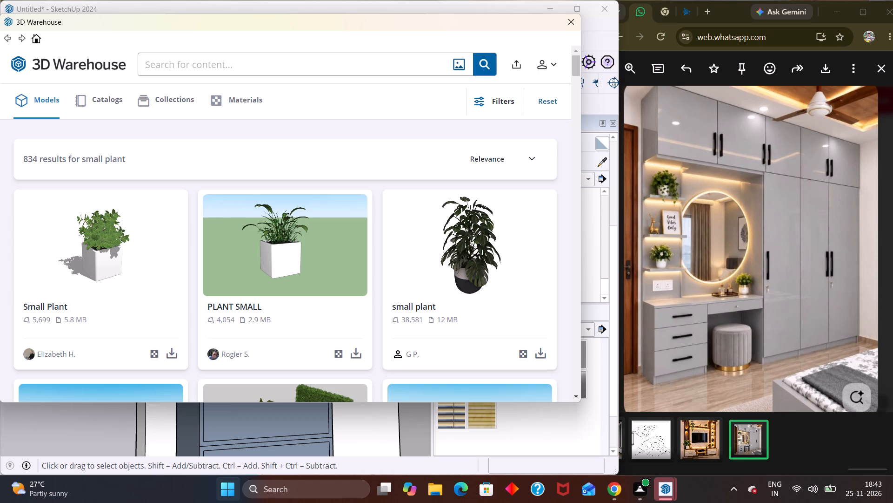
text(plug)
key(Return)
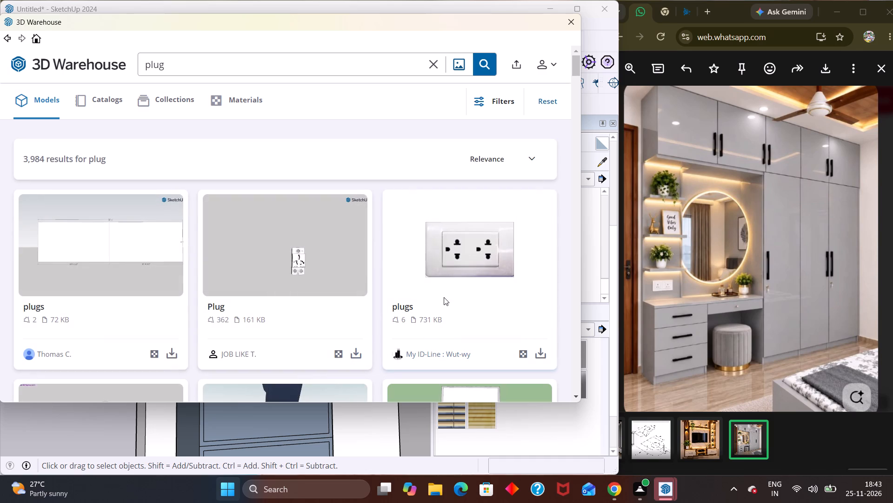
Browse the plug models and load the double socket model "plug 1" directly into the scene.
scroll(461, 287, down, 7)
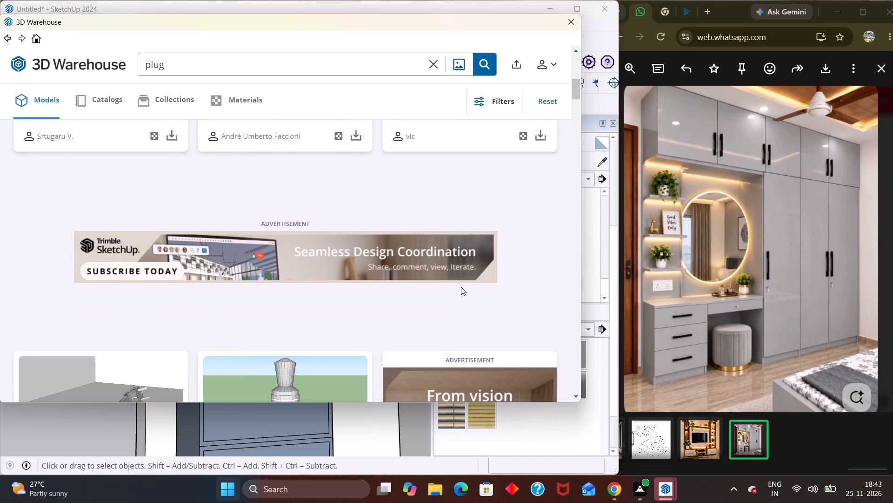
scroll(461, 287, down, 8)
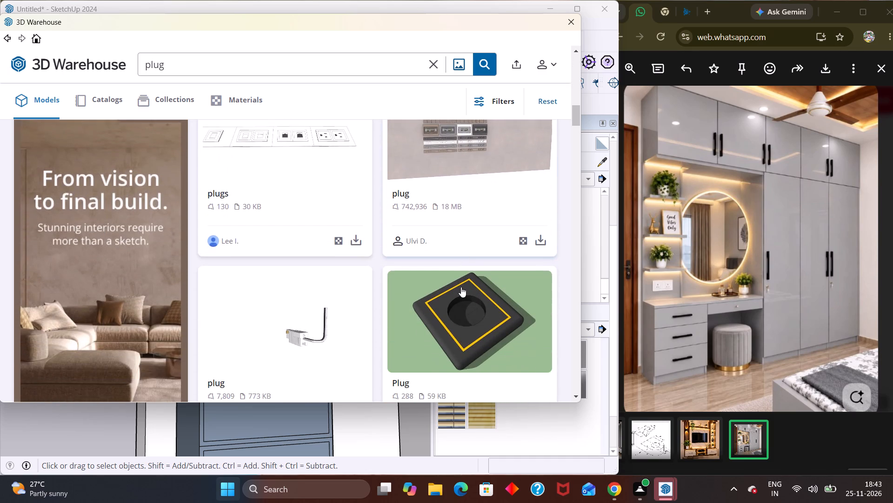
scroll(461, 287, down, 5)
scroll(297, 281, down, 2)
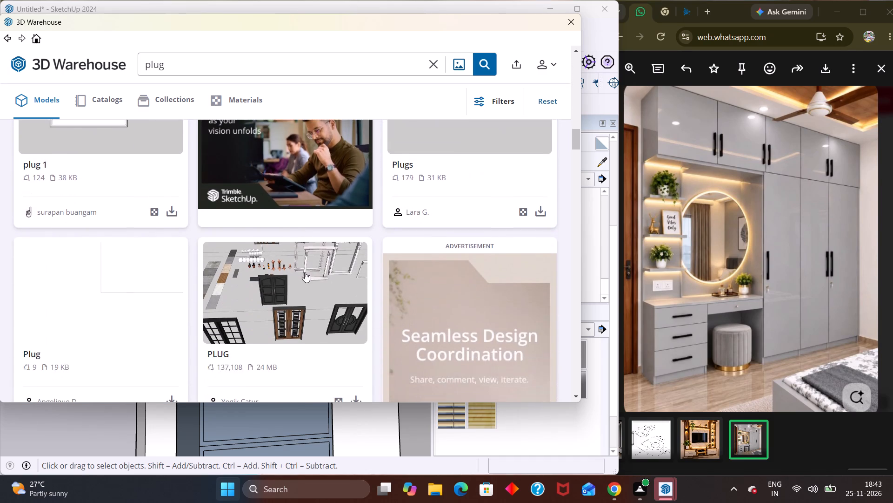
scroll(305, 272, down, 1)
scroll(277, 264, up, 3)
click(177, 329)
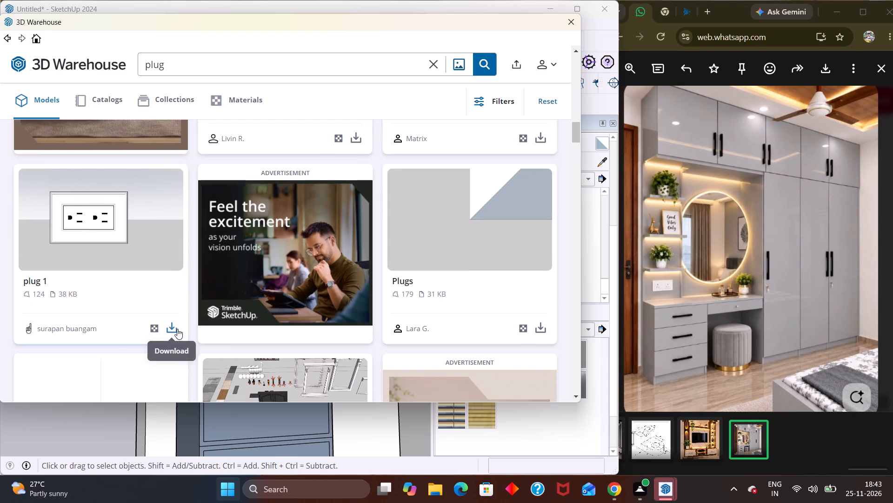
click(258, 227)
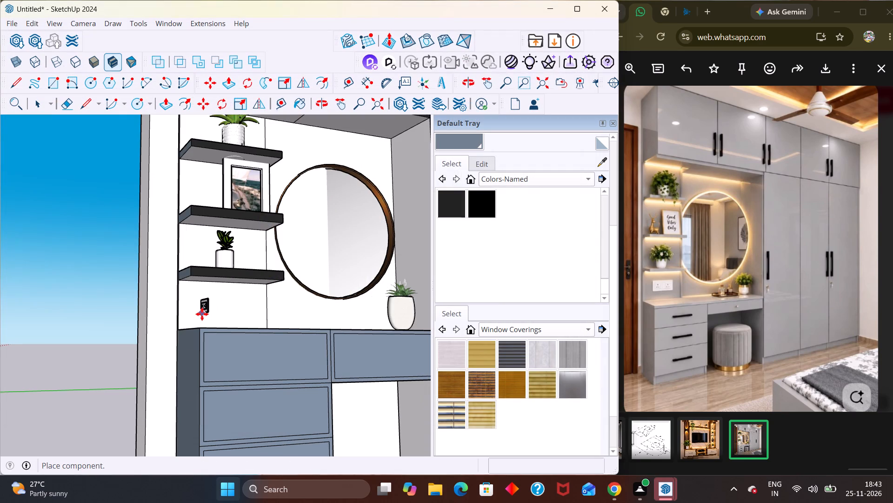
Place the double socket on the wall between the lowest shelf and the drawer unit's tabletop.
scroll(207, 305, up, 8)
middle_drag(207, 307, 214, 368)
scroll(192, 348, up, 4)
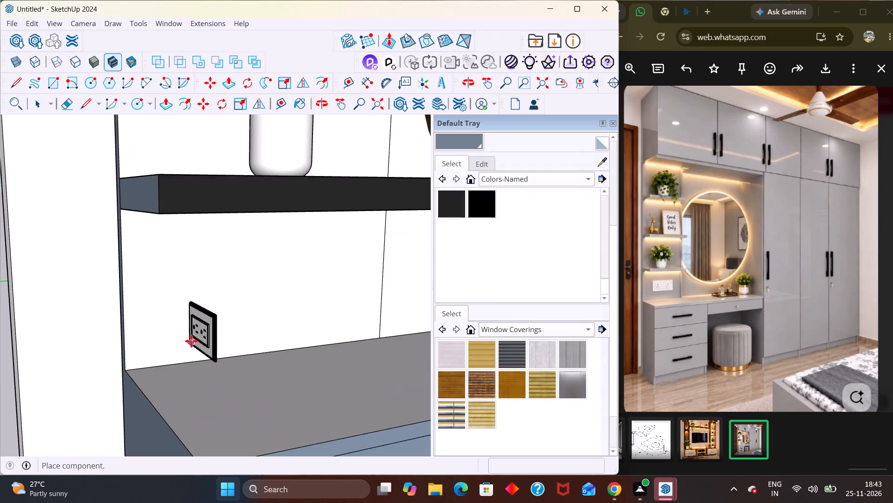
middle_drag(193, 341, 233, 323)
scroll(201, 340, up, 2)
click(167, 309)
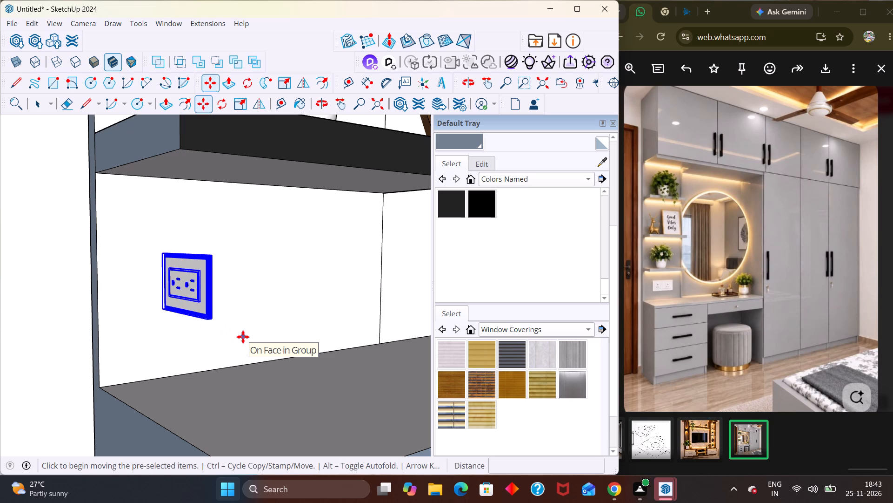
Rotate the socket 90° about a vertical axis through its lower corner so it lies parallel to the back wall.
key(q)
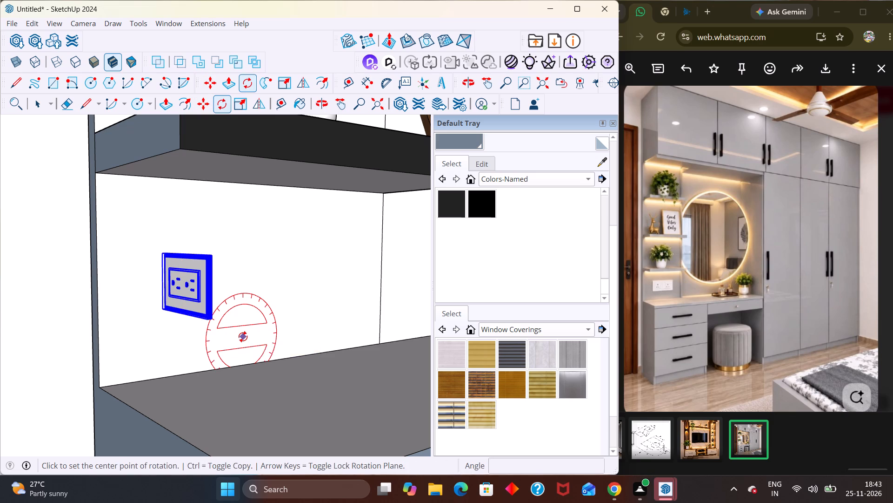
key(Up)
scroll(166, 312, up, 4)
middle_drag(261, 356, 288, 352)
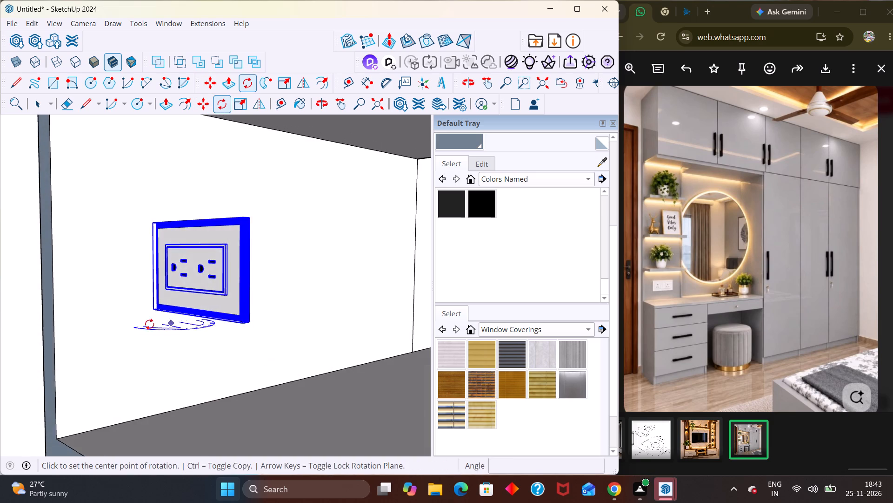
scroll(142, 299, up, 4)
middle_drag(188, 338, 229, 421)
scroll(145, 315, up, 3)
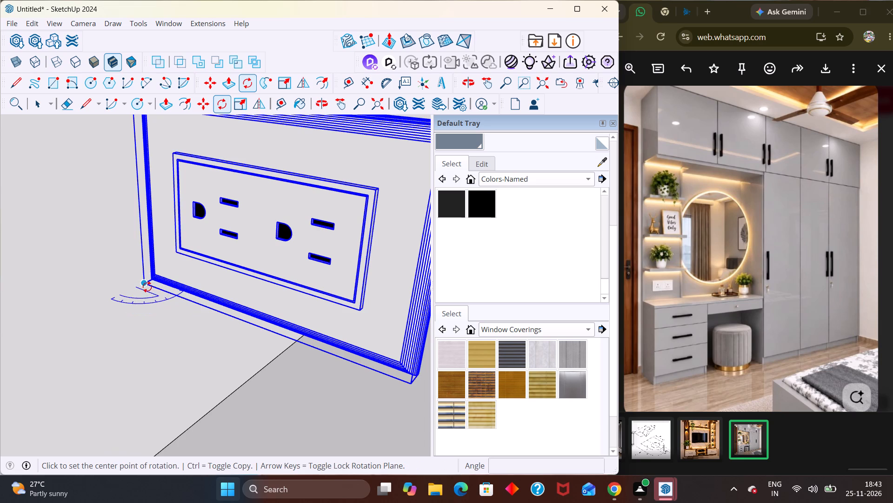
click(146, 285)
scroll(166, 298, down, 2)
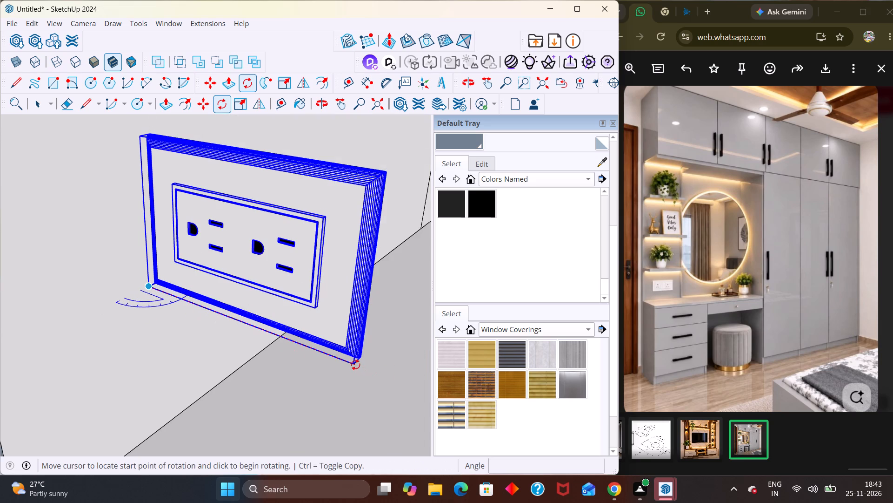
click(352, 363)
scroll(316, 332, down, 6)
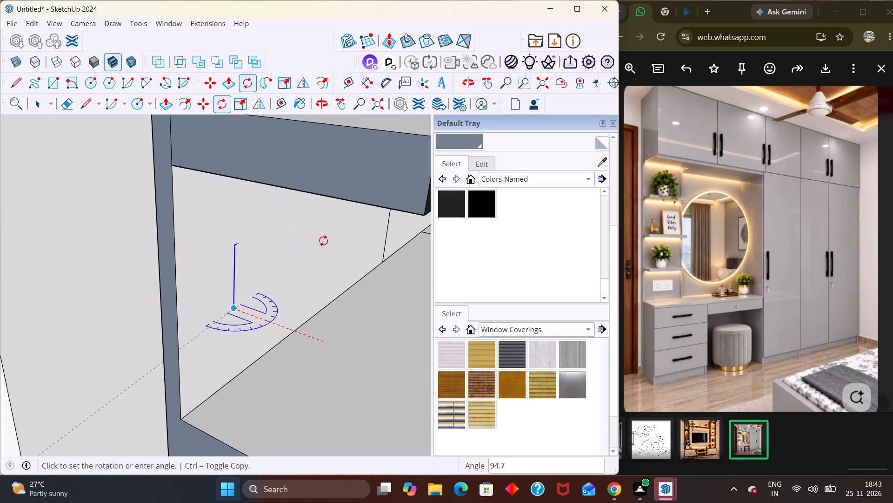
middle_drag(312, 245, 154, 233)
scroll(260, 294, down, 2)
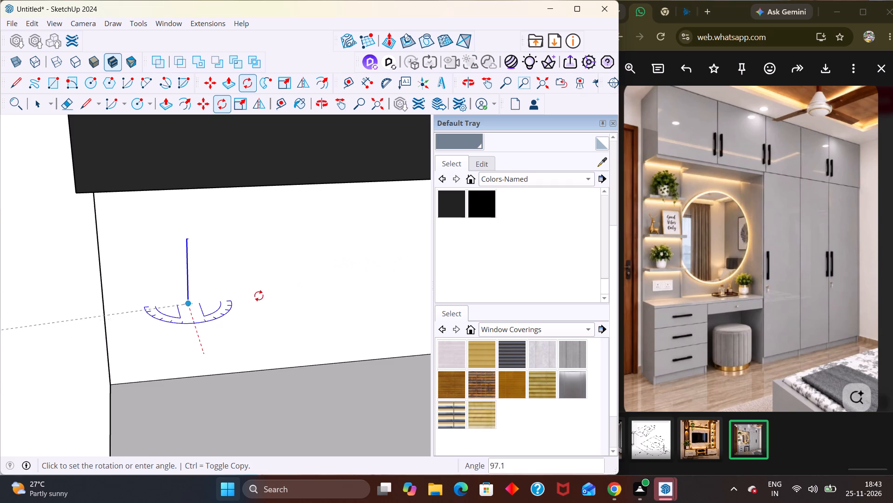
scroll(259, 296, down, 4)
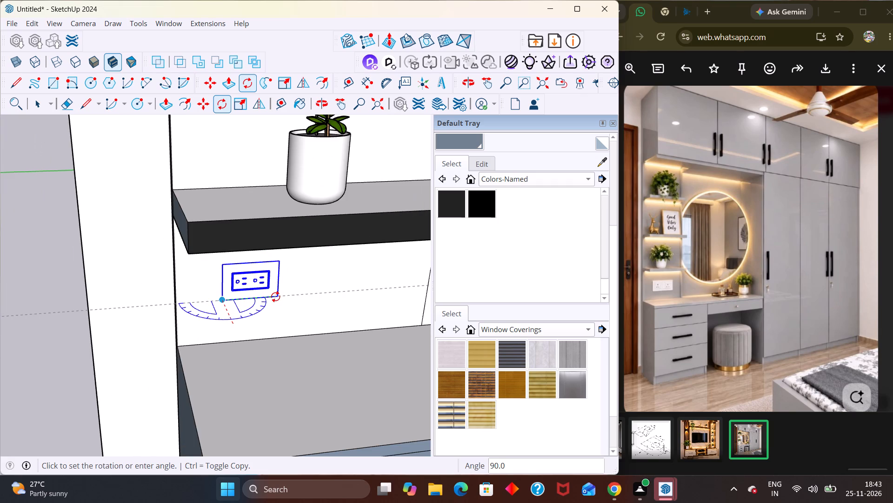
click(277, 297)
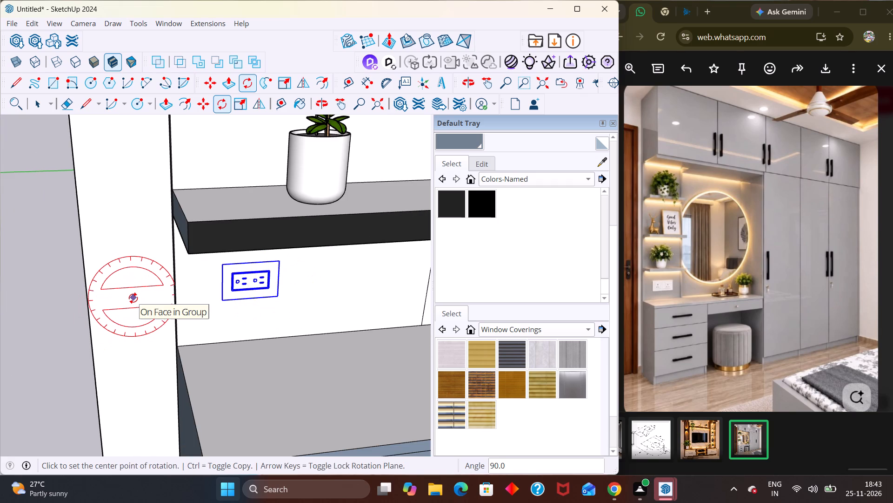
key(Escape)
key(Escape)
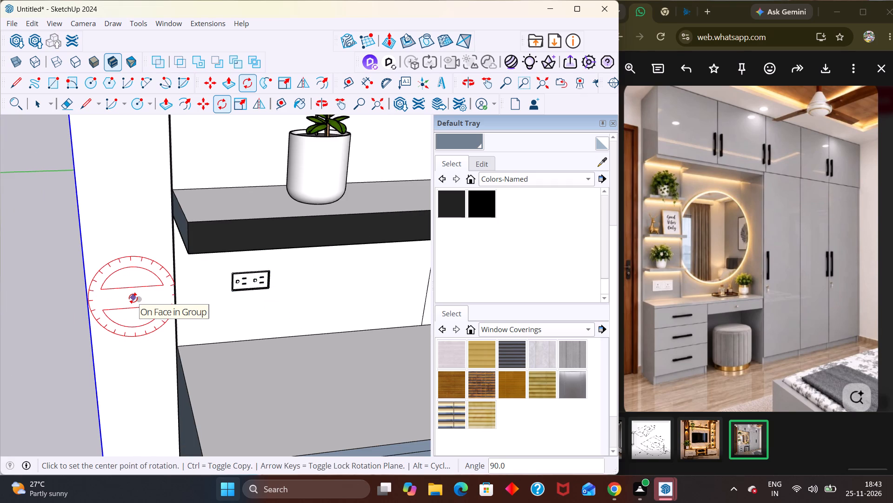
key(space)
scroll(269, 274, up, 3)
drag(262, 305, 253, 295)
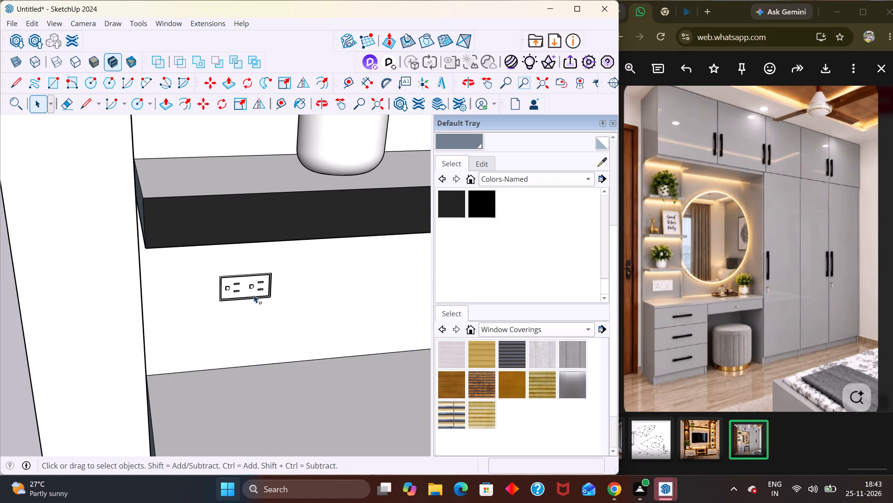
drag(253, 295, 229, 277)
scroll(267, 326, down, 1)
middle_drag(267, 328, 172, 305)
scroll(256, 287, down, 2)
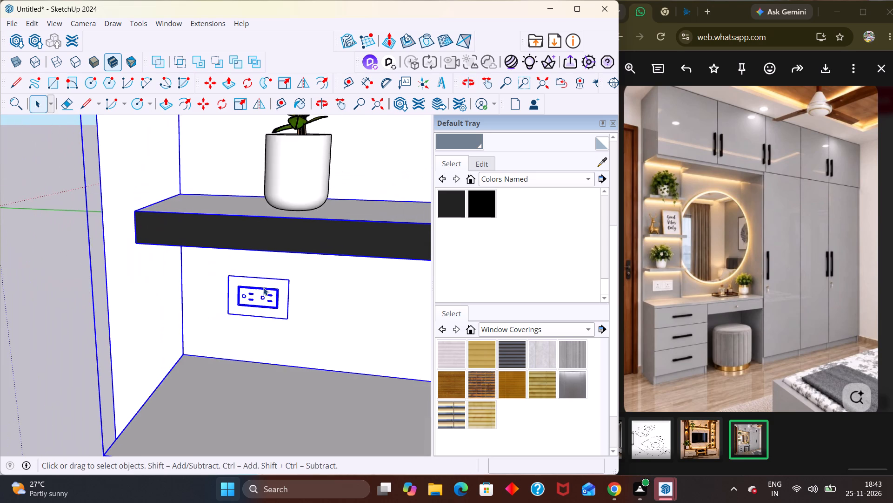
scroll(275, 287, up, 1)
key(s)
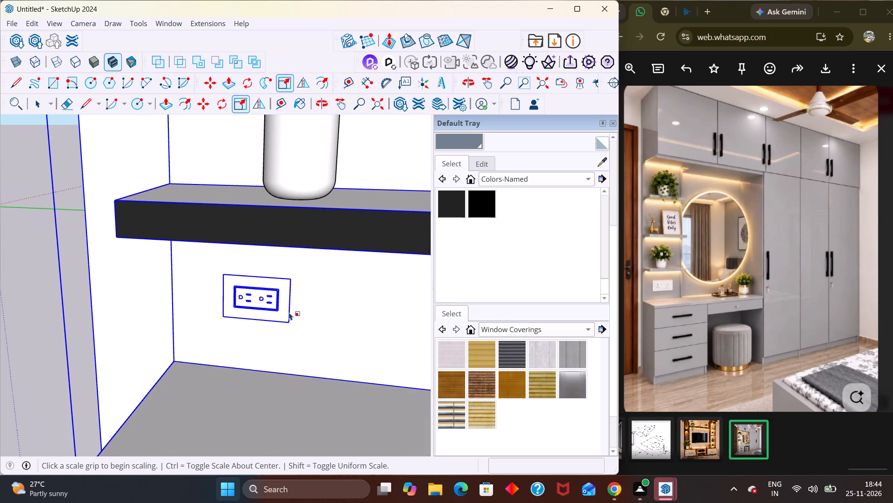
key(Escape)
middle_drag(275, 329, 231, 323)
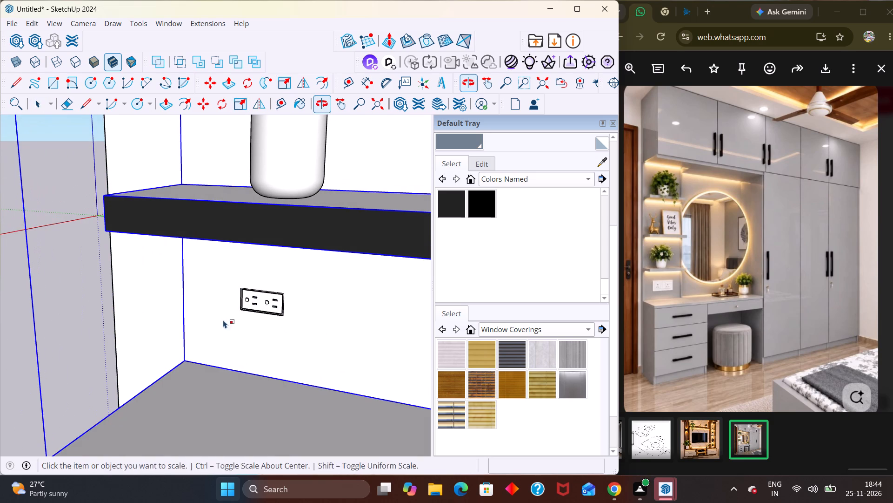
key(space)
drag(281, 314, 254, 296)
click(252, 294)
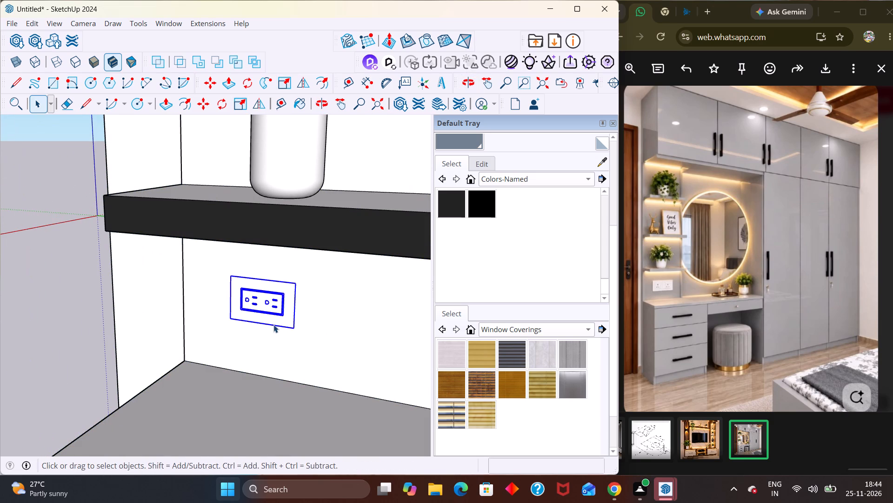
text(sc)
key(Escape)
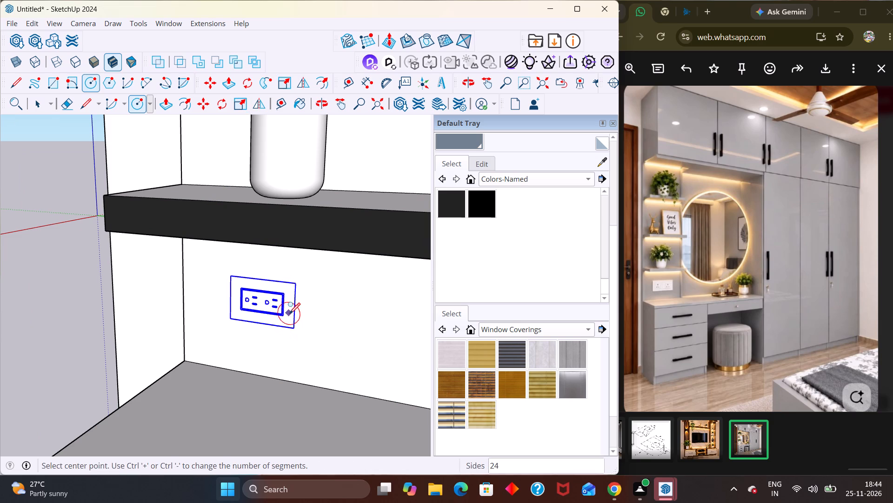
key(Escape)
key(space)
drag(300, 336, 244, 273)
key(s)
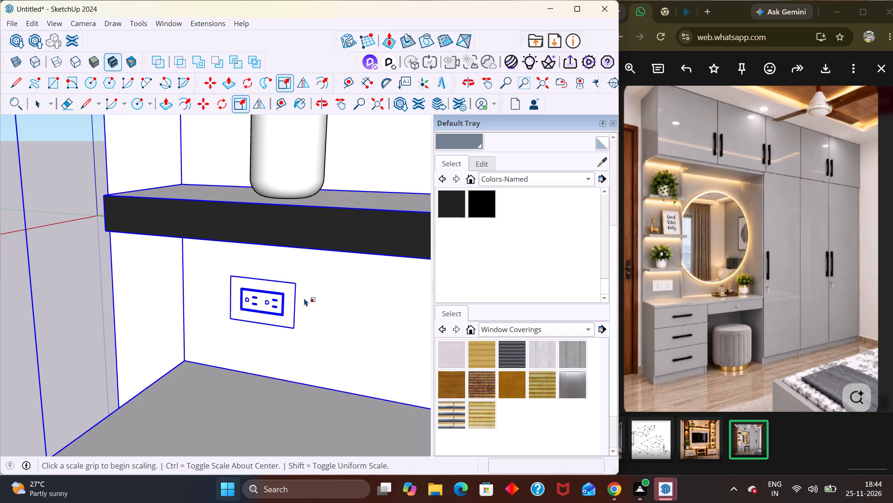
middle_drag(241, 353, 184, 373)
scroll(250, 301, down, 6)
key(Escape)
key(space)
Scale the double socket horizontally along the back wall to 3.00 times its width.
middle_drag(254, 339, 262, 224)
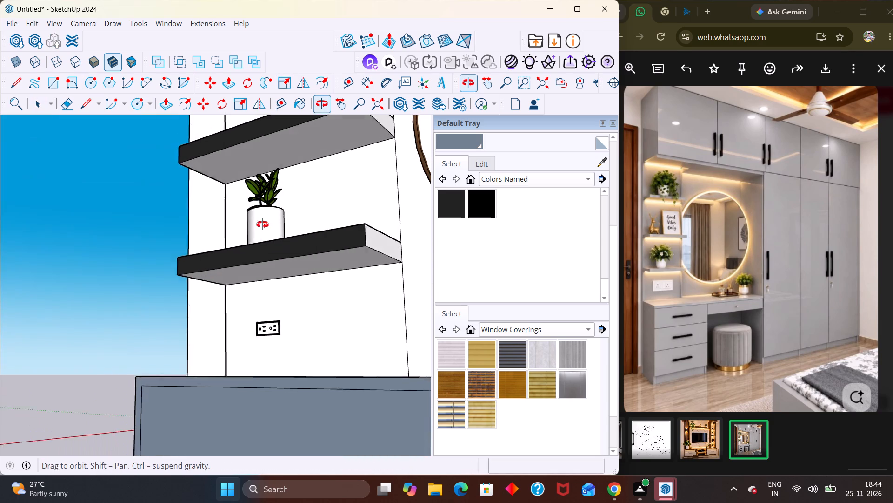
middle_drag(262, 224, 262, 229)
drag(289, 335, 287, 330)
click(261, 326)
click(266, 325)
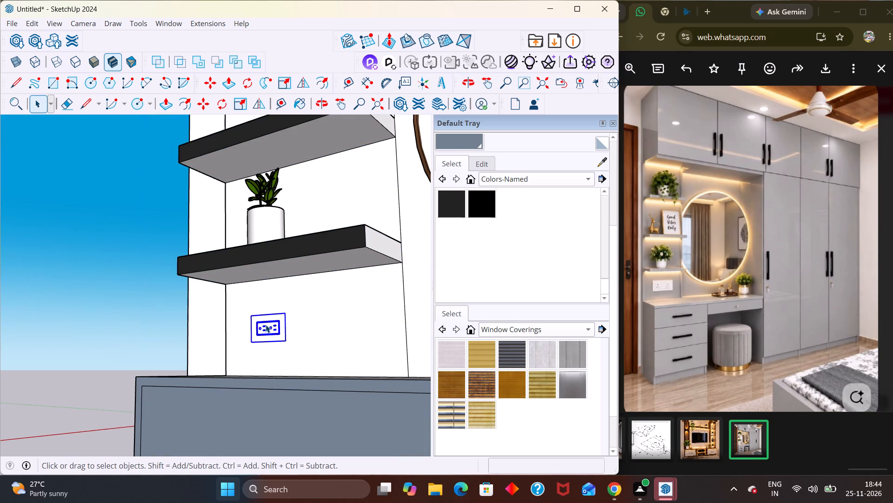
key(s)
click(282, 325)
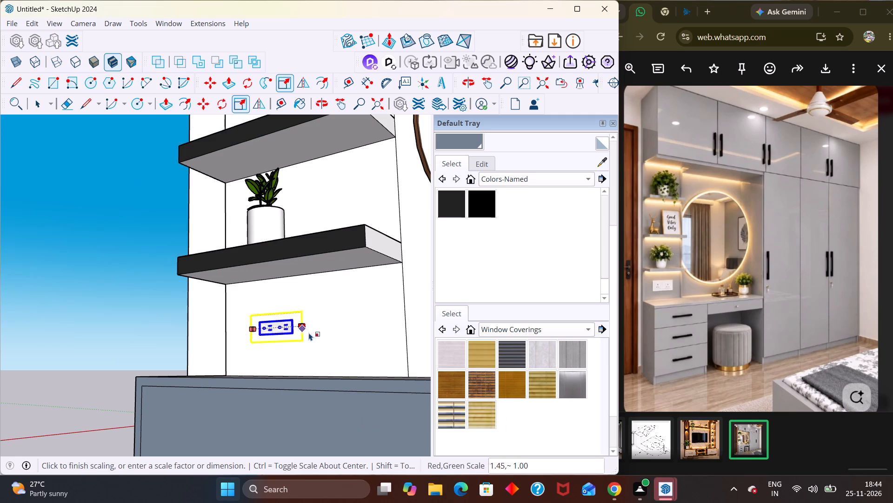
click(365, 339)
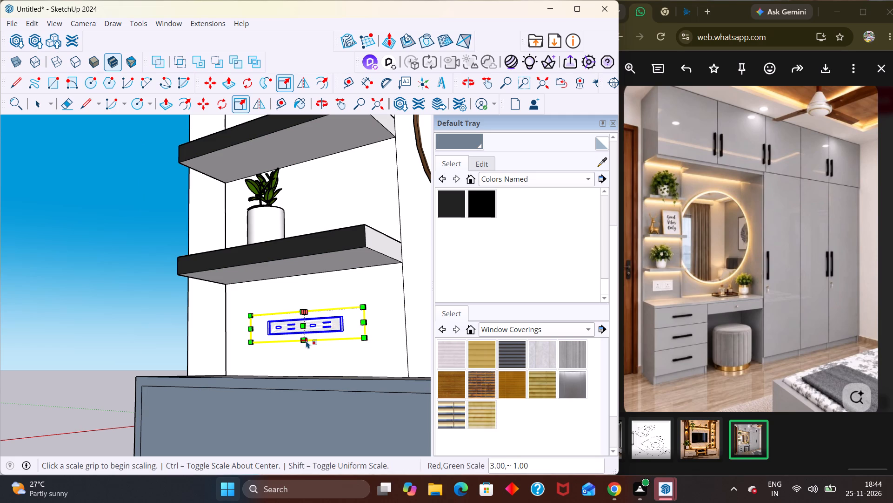
Stretch the widened socket vertically, extending its lower edge downward and its upper edge upward, and clear the selection.
click(306, 340)
click(302, 360)
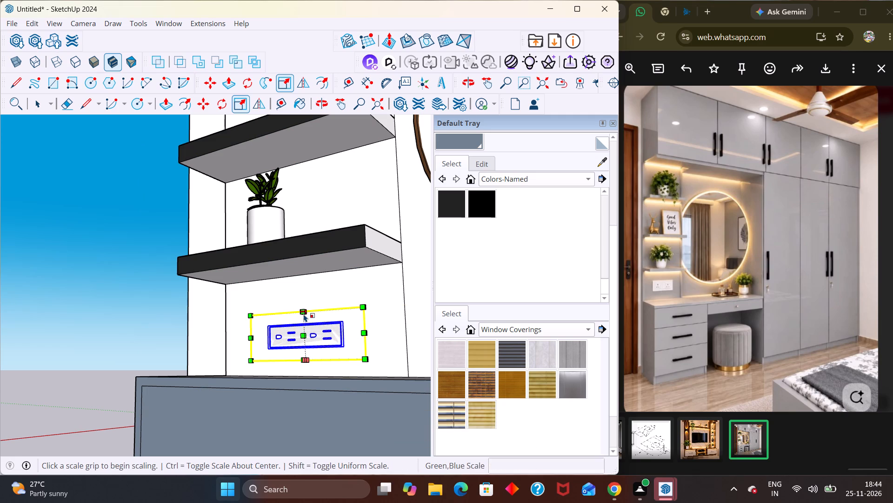
click(304, 314)
click(309, 297)
scroll(316, 327, up, 1)
middle_drag(322, 335, 389, 363)
key(Escape)
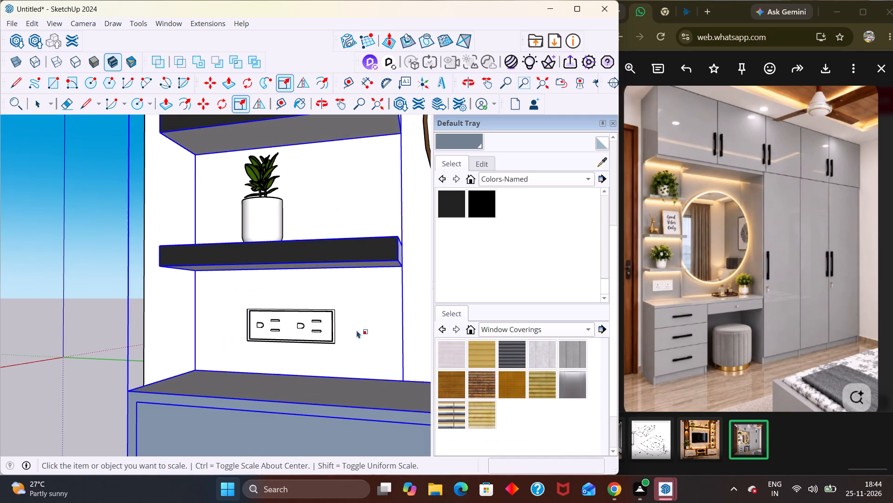
scroll(357, 330, down, 4)
key(space)
scroll(190, 335, down, 3)
middle_drag(320, 326, 338, 319)
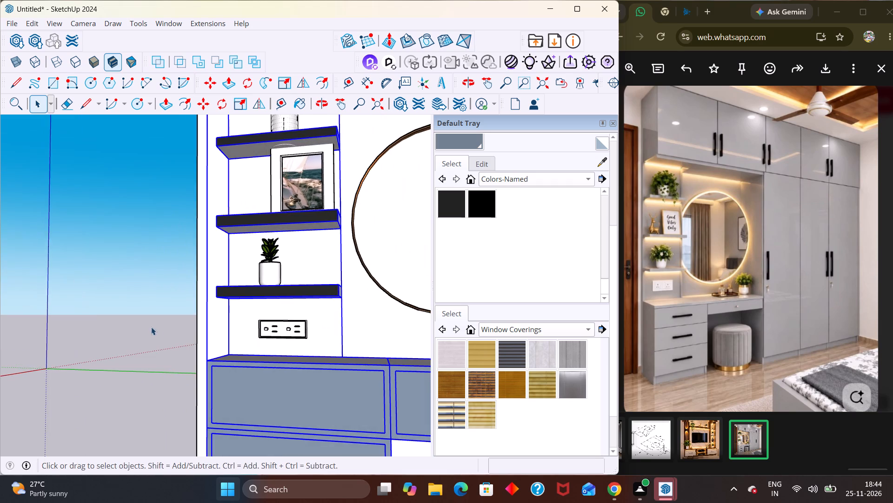
click(151, 327)
Examine the enlarged socket's size and position between the lowest shelf and the drawer unit's tabletop.
scroll(190, 320, down, 5)
middle_drag(293, 354, 369, 357)
scroll(278, 360, up, 2)
middle_drag(263, 364, 250, 396)
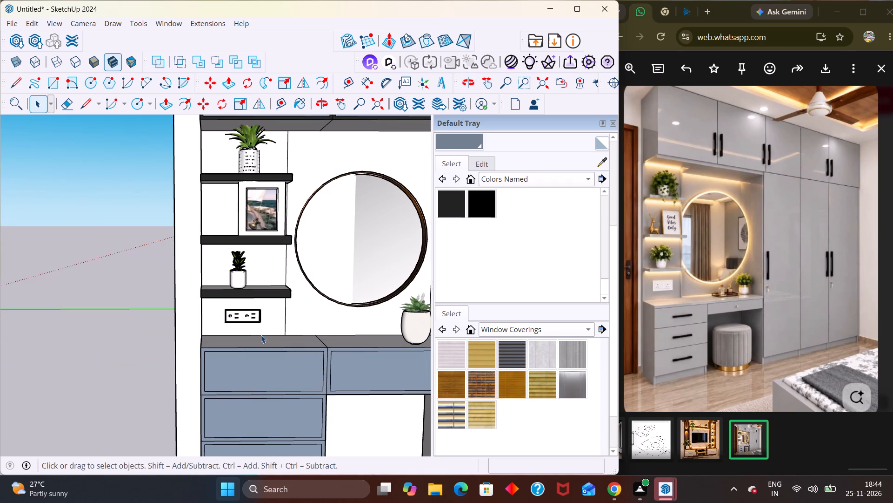
middle_drag(261, 332, 261, 284)
scroll(261, 284, up, 3)
middle_drag(267, 321, 257, 342)
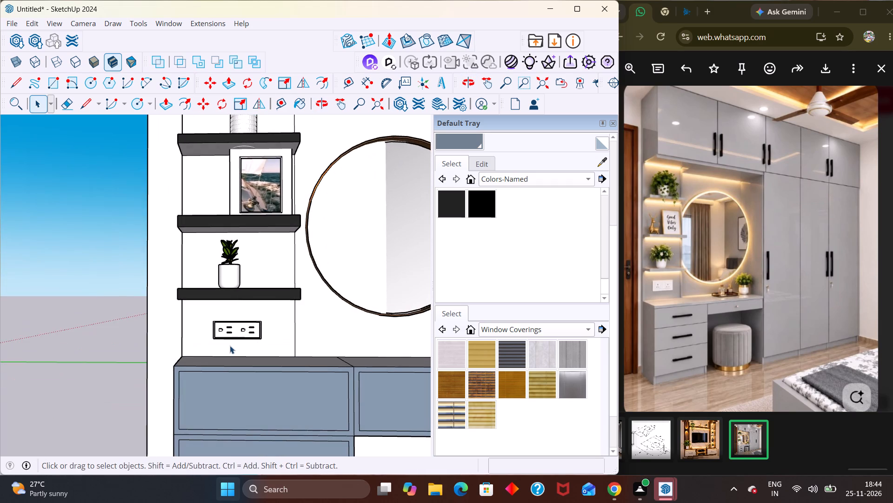
scroll(223, 342, up, 5)
middle_drag(231, 317, 237, 346)
scroll(237, 346, down, 5)
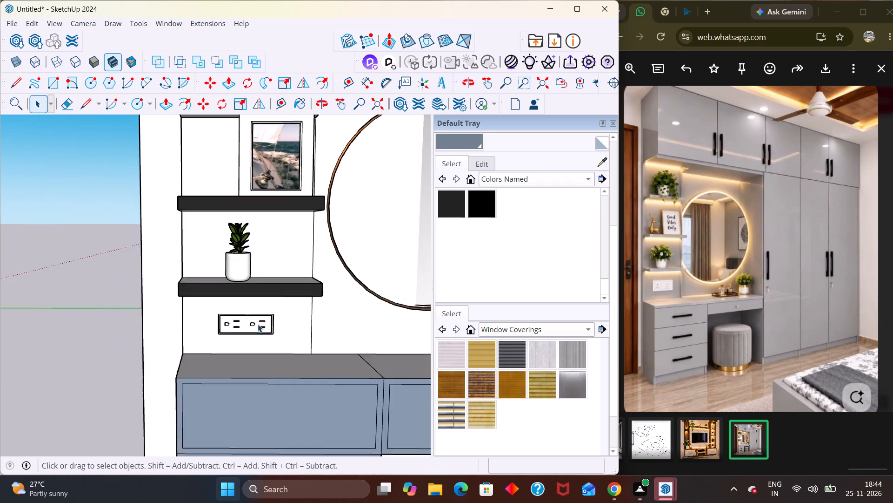
scroll(258, 324, down, 11)
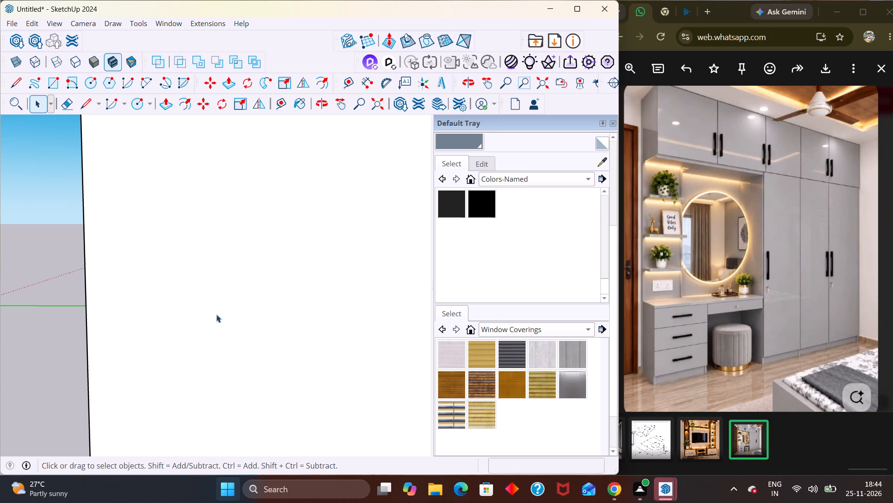
View the whole model and examine the wardrobe and dressing unit from the open front of the room.
key(shift+z)
scroll(233, 310, down, 8)
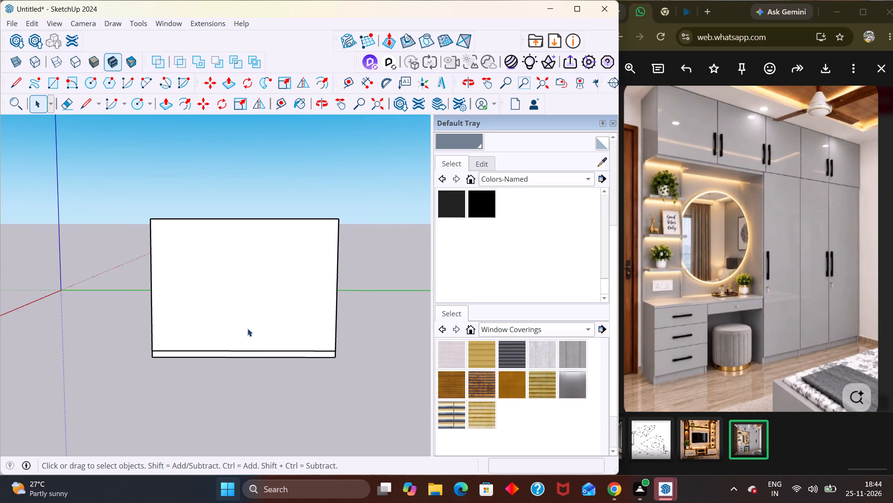
middle_drag(205, 388, 346, 360)
scroll(190, 301, up, 4)
middle_drag(205, 285, 307, 321)
scroll(249, 325, up, 3)
middle_drag(206, 325, 110, 313)
scroll(110, 313, up, 1)
scroll(209, 284, down, 9)
middle_drag(283, 276, 178, 185)
scroll(178, 186, up, 8)
middle_drag(340, 272, 387, 344)
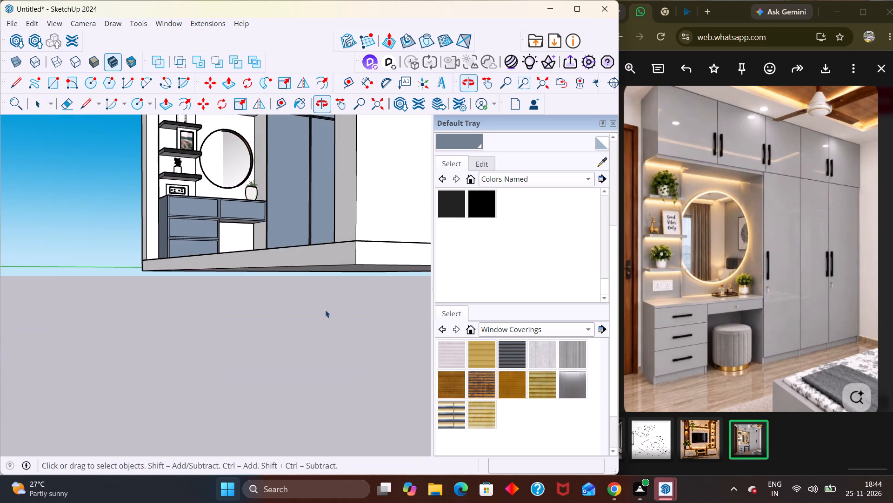
scroll(259, 293, down, 9)
middle_drag(249, 202, 268, 164)
scroll(268, 164, up, 4)
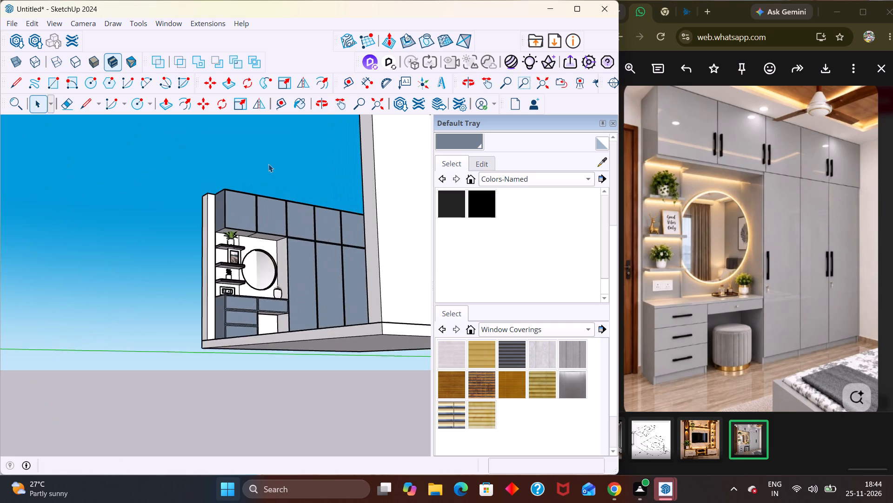
scroll(268, 164, up, 2)
middle_drag(276, 170, 297, 214)
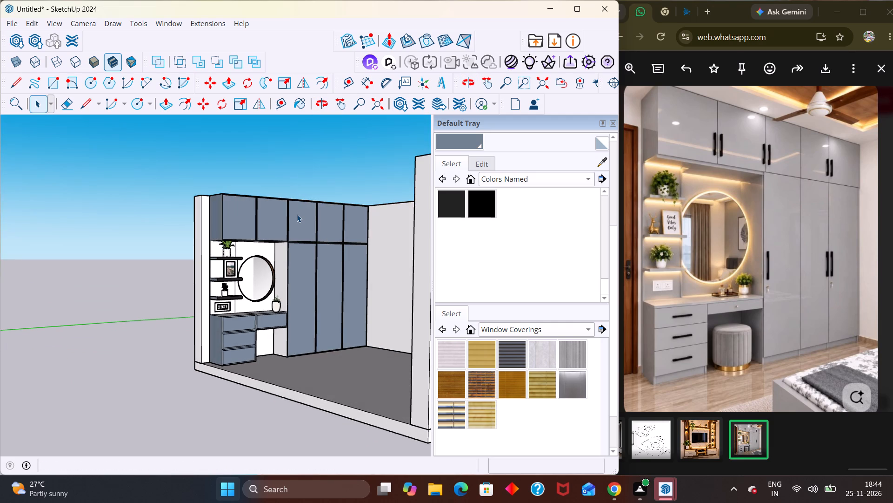
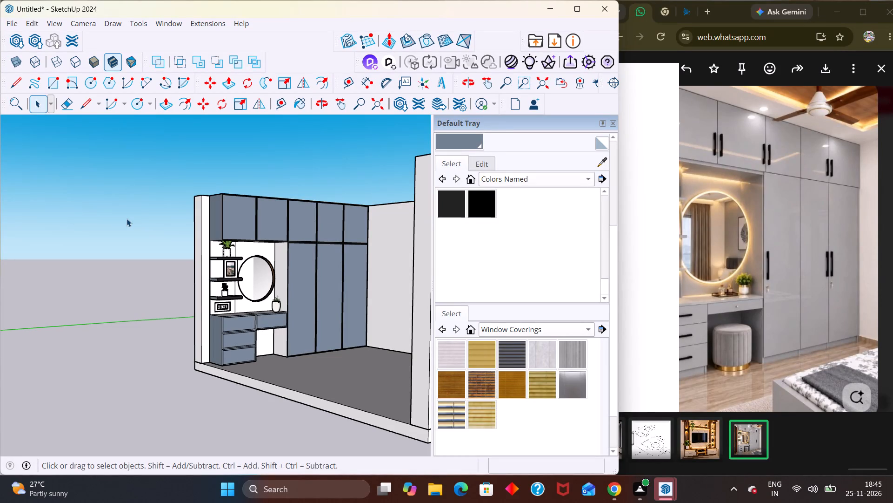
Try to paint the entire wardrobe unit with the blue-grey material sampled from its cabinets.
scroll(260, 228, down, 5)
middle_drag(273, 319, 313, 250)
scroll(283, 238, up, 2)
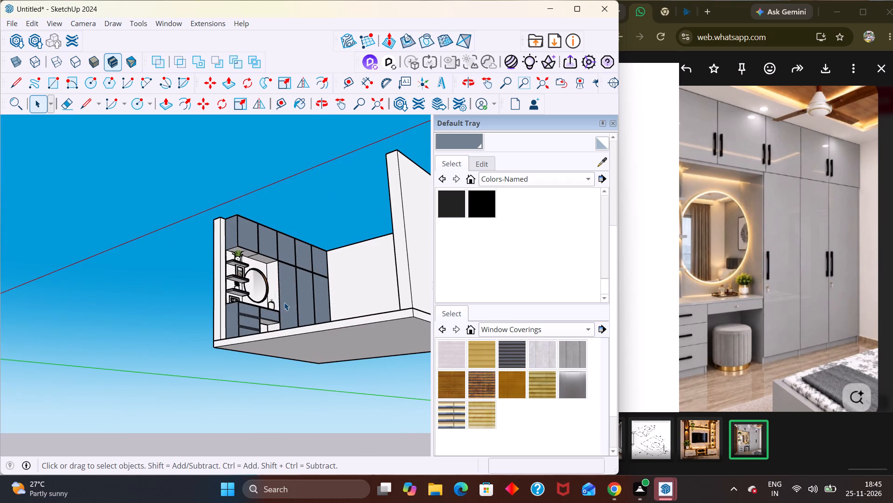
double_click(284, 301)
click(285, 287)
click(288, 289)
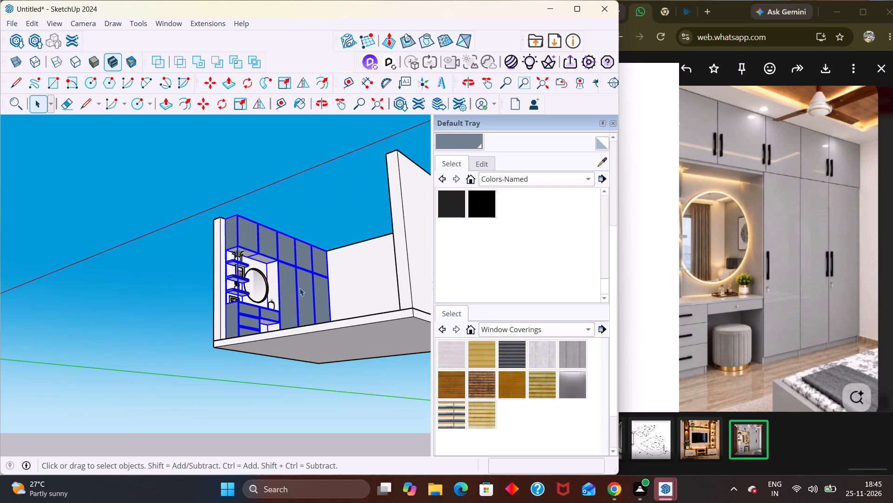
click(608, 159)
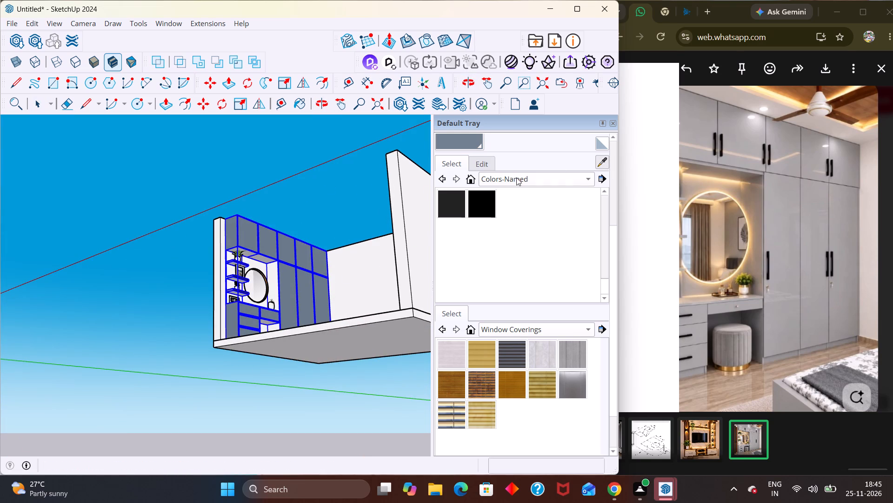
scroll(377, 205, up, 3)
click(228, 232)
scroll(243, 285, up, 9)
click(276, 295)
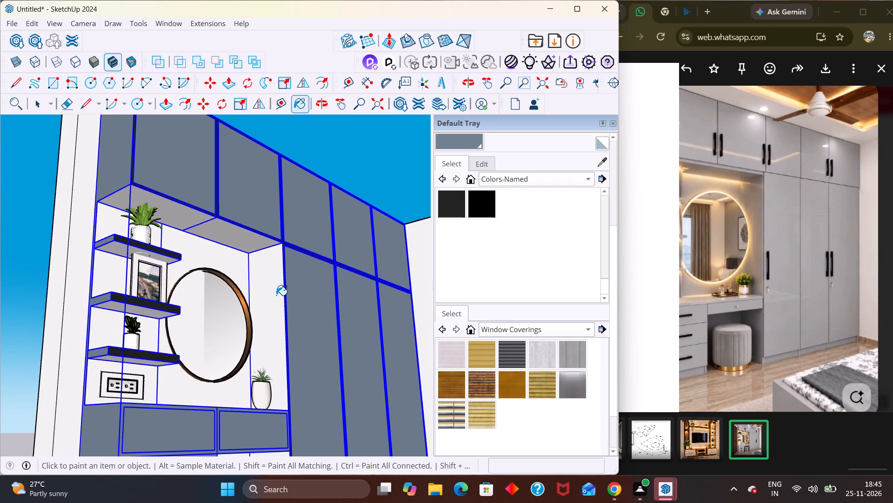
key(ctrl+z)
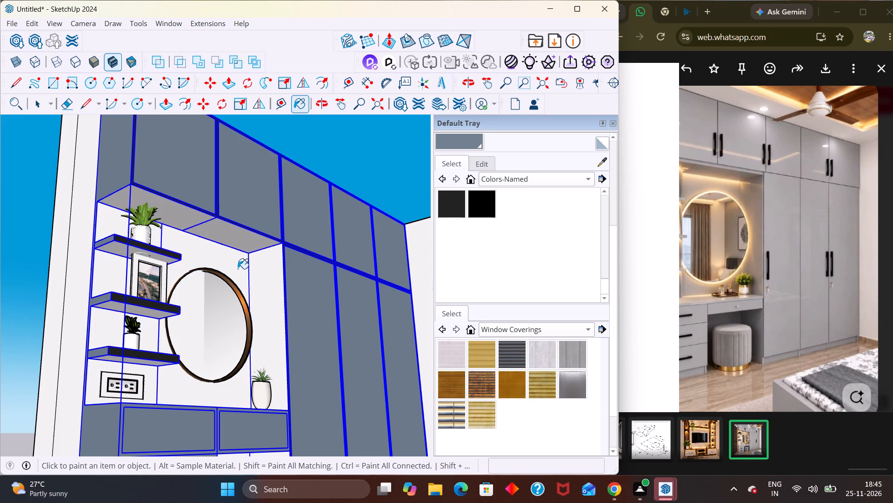
Inside the wardrobe group, paint the mirror niche's inner side panel and the overhead cabinets' underside with the shutters' sampled blue-grey.
key(space)
click(253, 299)
click(253, 299)
click(260, 299)
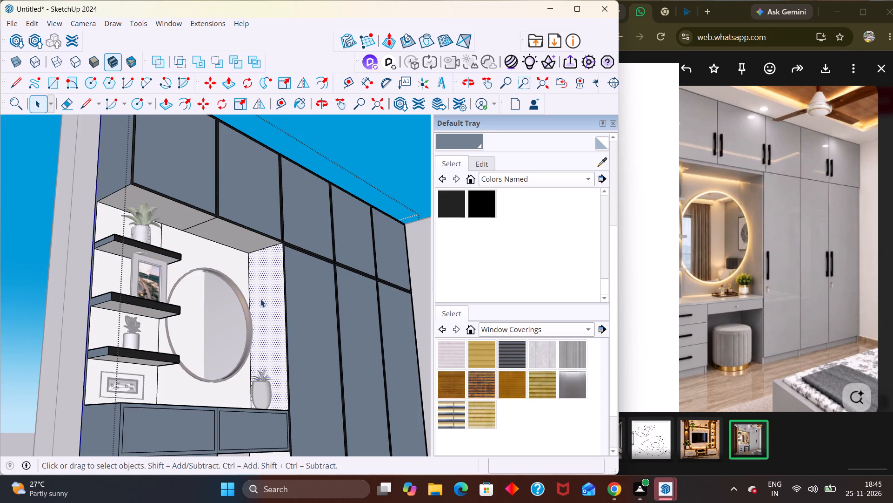
click(599, 156)
click(354, 246)
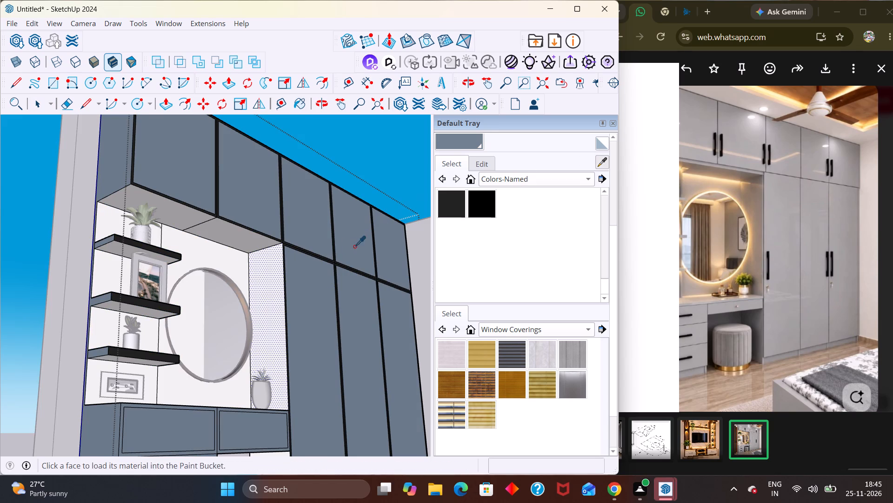
click(278, 296)
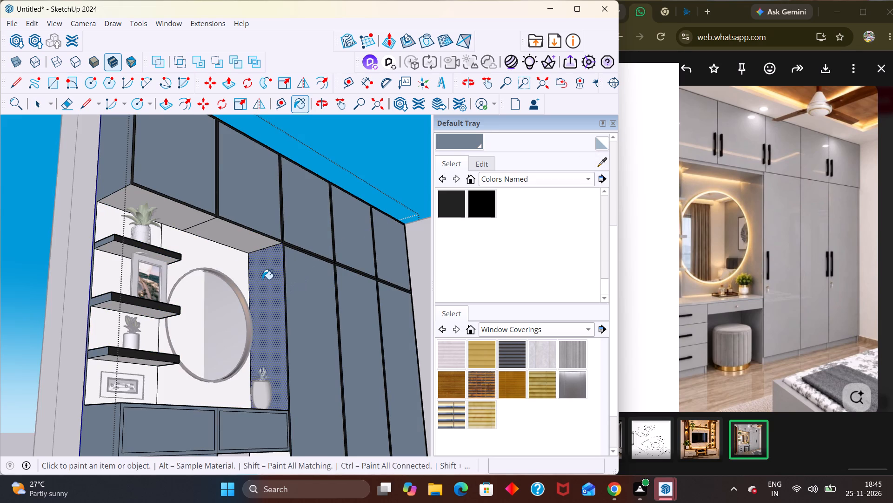
middle_drag(255, 240, 239, 190)
scroll(240, 195, up, 2)
click(232, 261)
click(190, 223)
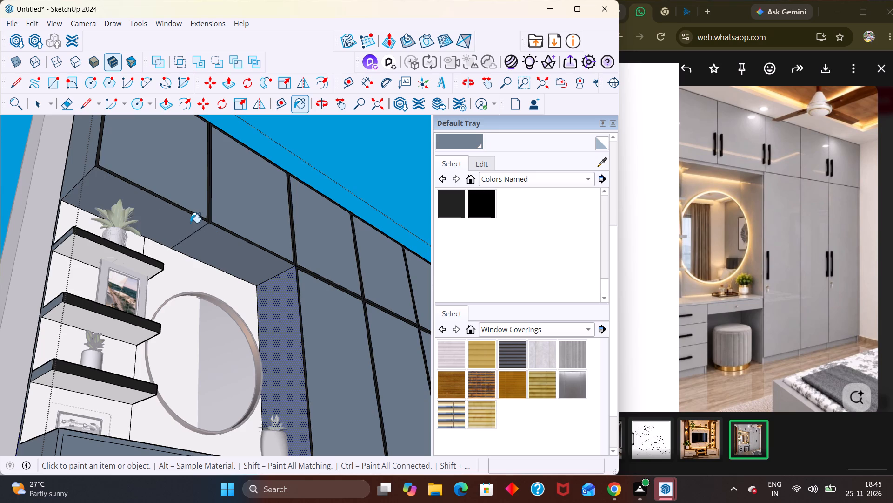
Paint both sections of the dressing table's countertop with the same blue-grey and leave the wardrobe group.
scroll(190, 223, down, 4)
middle_drag(221, 301, 200, 482)
scroll(200, 385, up, 2)
click(221, 365)
click(158, 378)
scroll(185, 369, down, 4)
key(space)
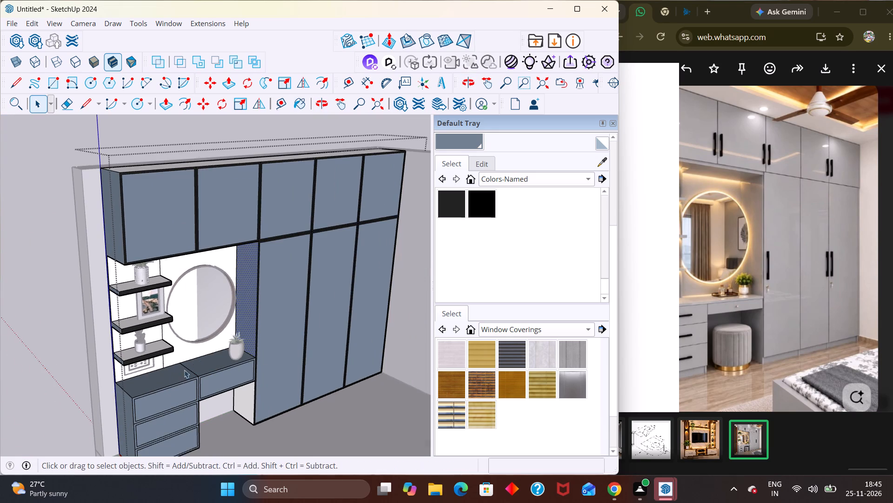
scroll(71, 316, down, 3)
key(Escape)
click(39, 290)
Examine the painted wardrobe, mirror niche and dressing table from several angles.
scroll(112, 297, down, 9)
middle_drag(258, 338, 373, 205)
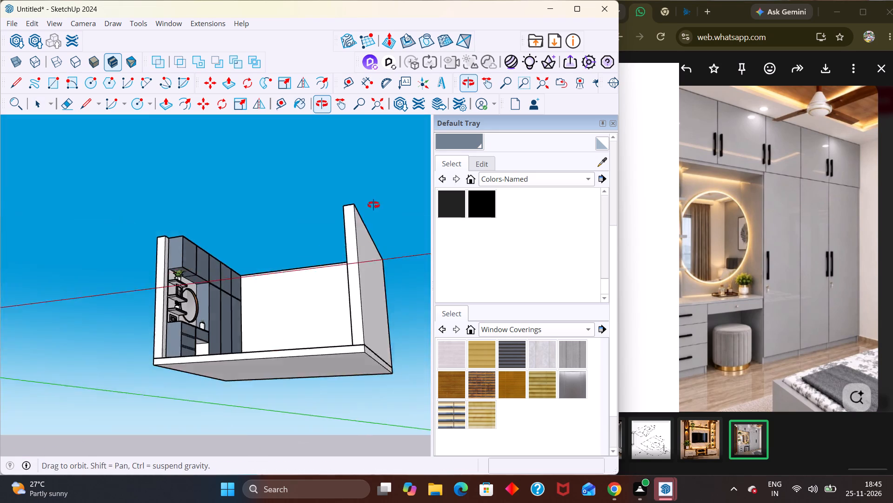
middle_drag(373, 205, 369, 206)
scroll(210, 294, up, 3)
middle_drag(206, 309, 97, 312)
scroll(94, 316, up, 4)
middle_drag(166, 296, 170, 361)
scroll(170, 361, up, 2)
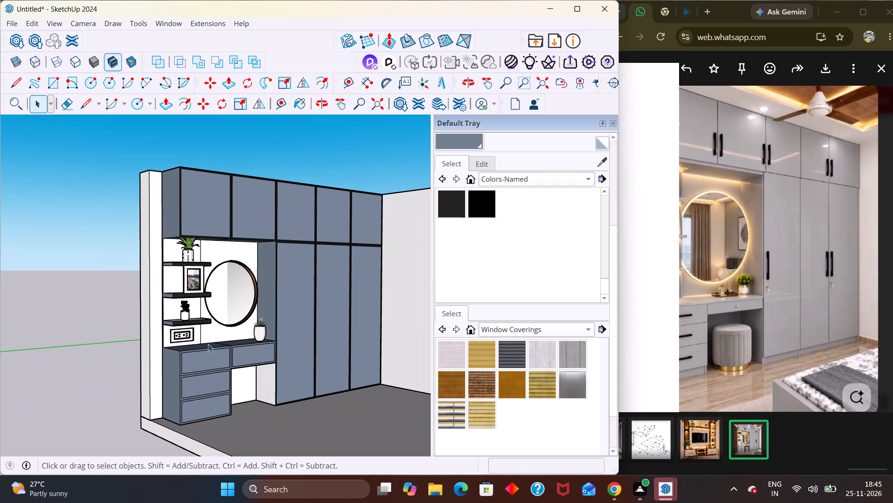
middle_drag(213, 343, 276, 341)
scroll(278, 344, up, 2)
scroll(151, 198, up, 3)
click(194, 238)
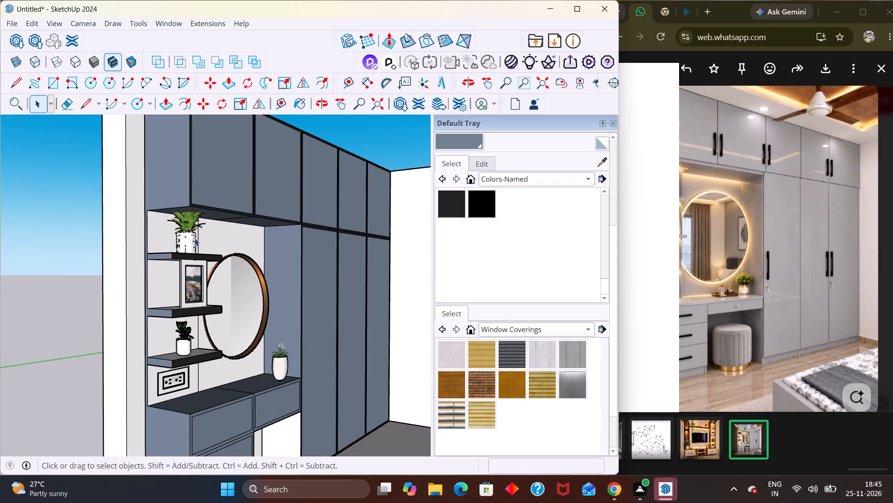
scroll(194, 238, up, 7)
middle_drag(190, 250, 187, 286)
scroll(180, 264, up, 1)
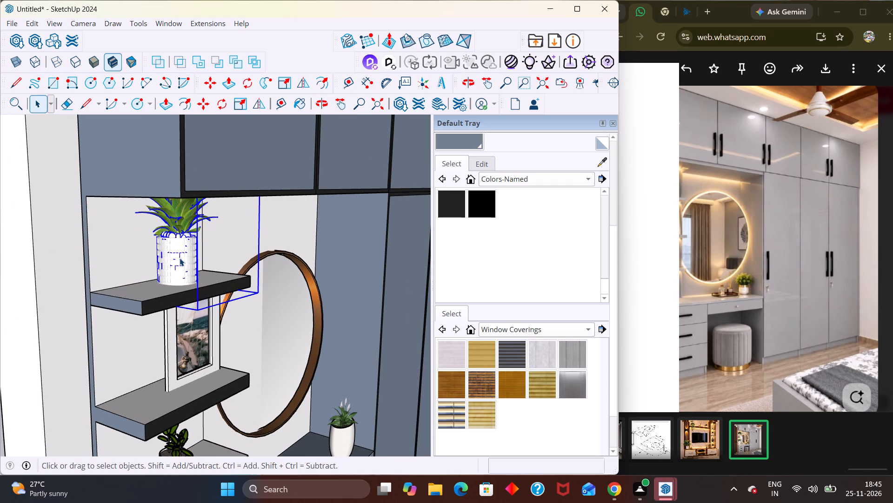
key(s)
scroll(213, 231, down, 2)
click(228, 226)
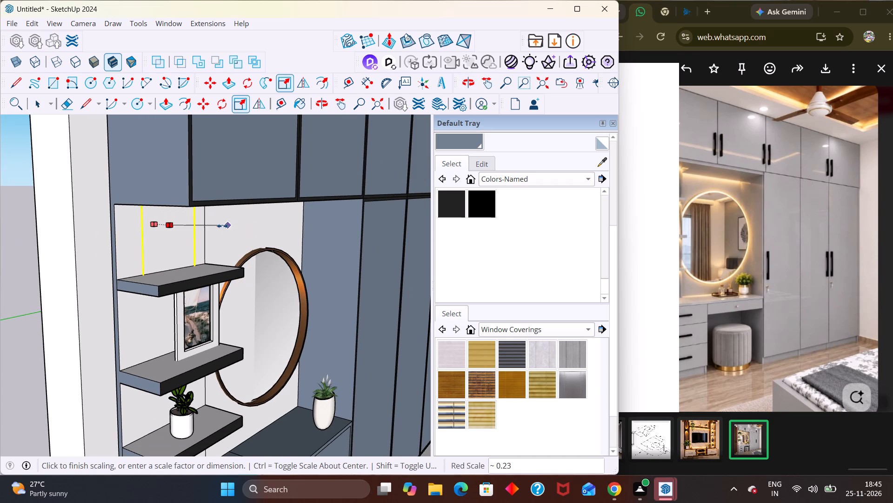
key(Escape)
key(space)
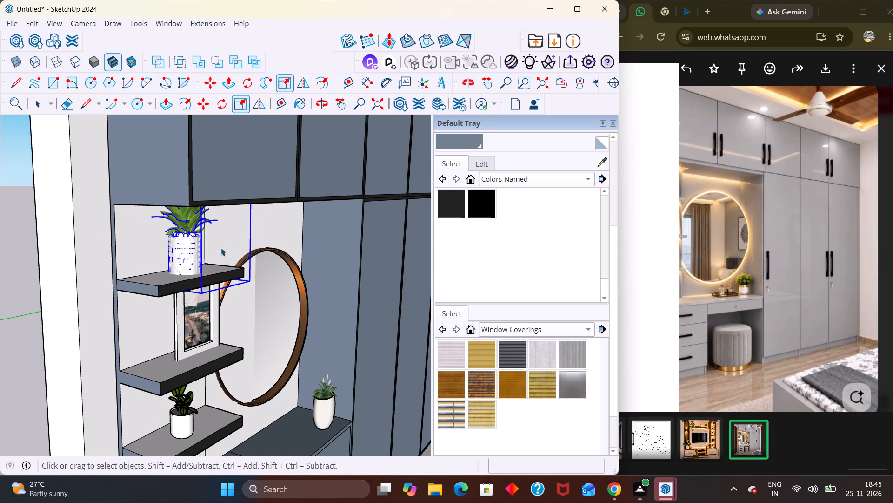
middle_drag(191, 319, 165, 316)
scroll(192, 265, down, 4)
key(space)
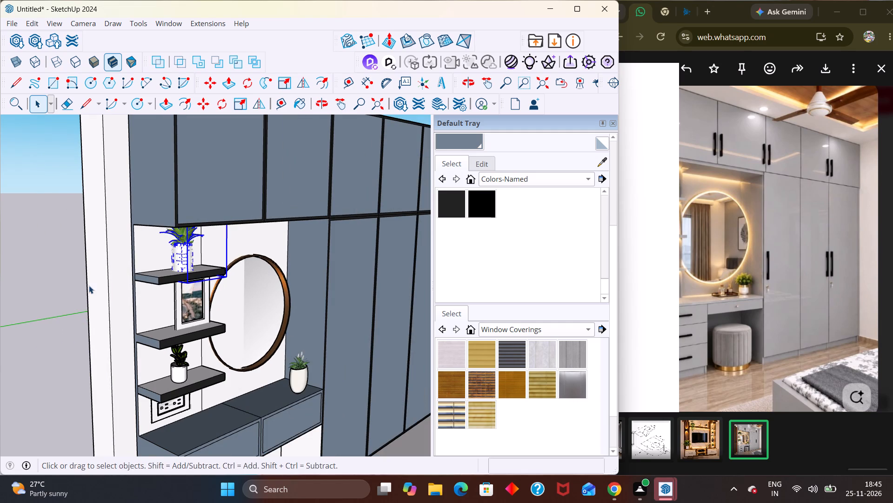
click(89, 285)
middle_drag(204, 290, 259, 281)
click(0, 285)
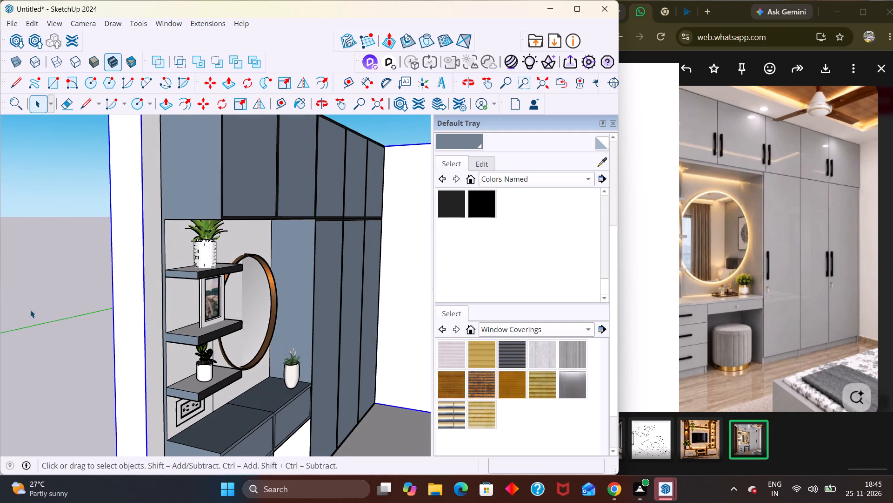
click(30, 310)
Move the potted plant from the top shelf about 2 feet out in front of the niche.
scroll(165, 308, down, 3)
middle_drag(220, 312, 213, 225)
scroll(215, 228, up, 6)
middle_drag(195, 239, 192, 320)
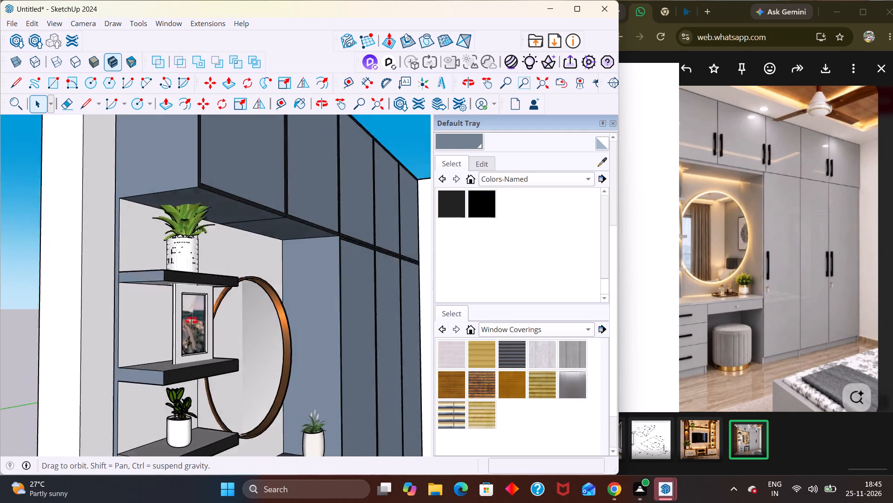
middle_drag(192, 320, 185, 347)
click(184, 281)
middle_drag(174, 285, 112, 197)
scroll(113, 196, up, 3)
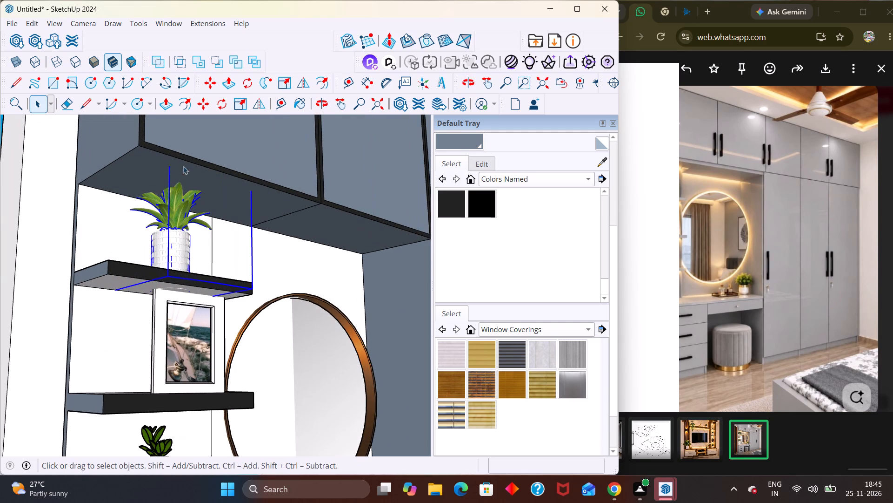
key(s)
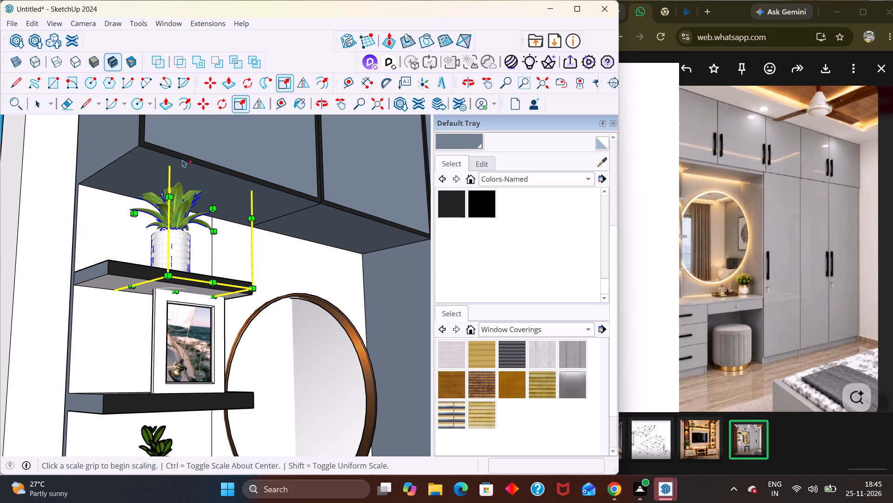
middle_drag(183, 142, 191, 238)
scroll(189, 240, up, 1)
scroll(189, 240, down, 4)
middle_drag(187, 267, 170, 245)
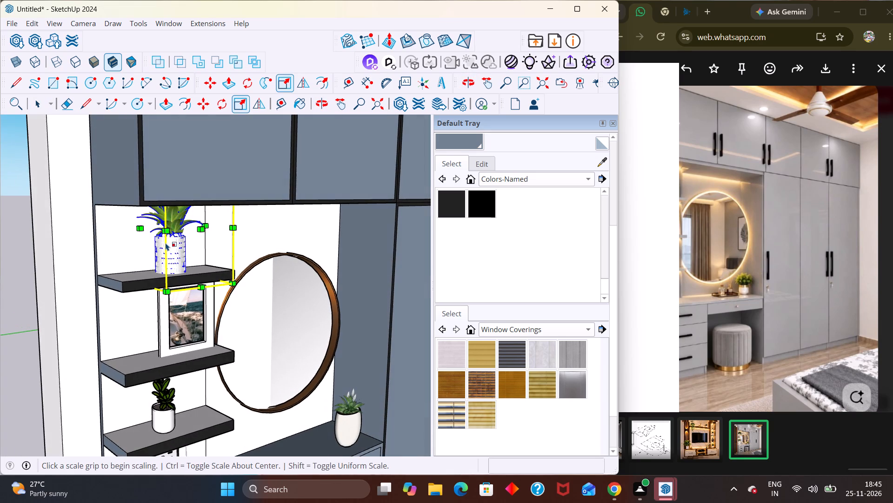
key(m)
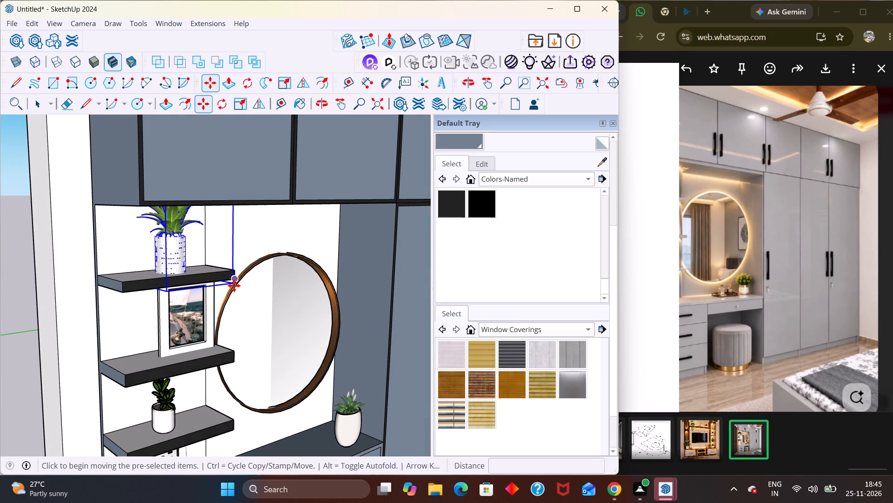
click(235, 289)
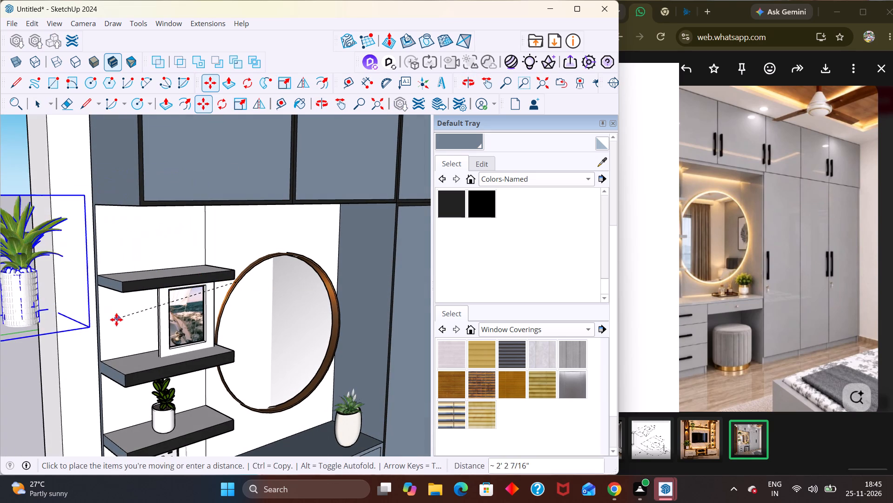
click(127, 318)
Scale the potted plant down in height along the blue axis.
middle_drag(153, 317, 194, 320)
scroll(194, 320, down, 3)
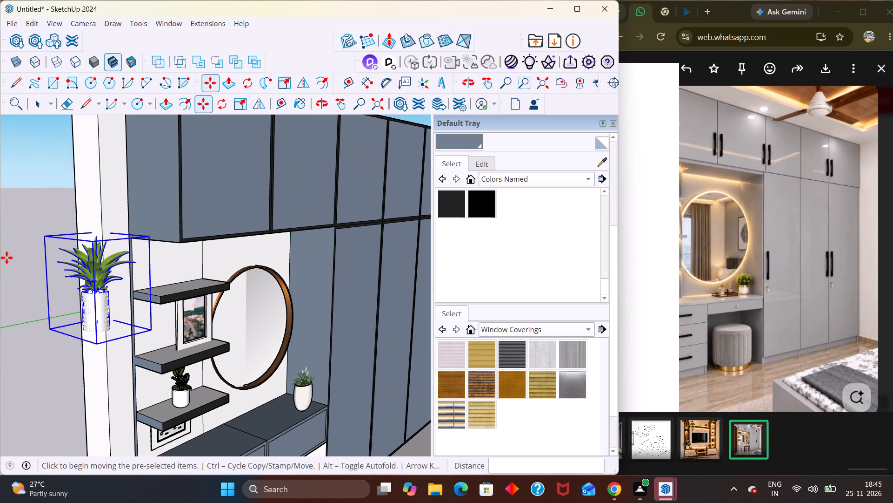
key(s)
click(99, 236)
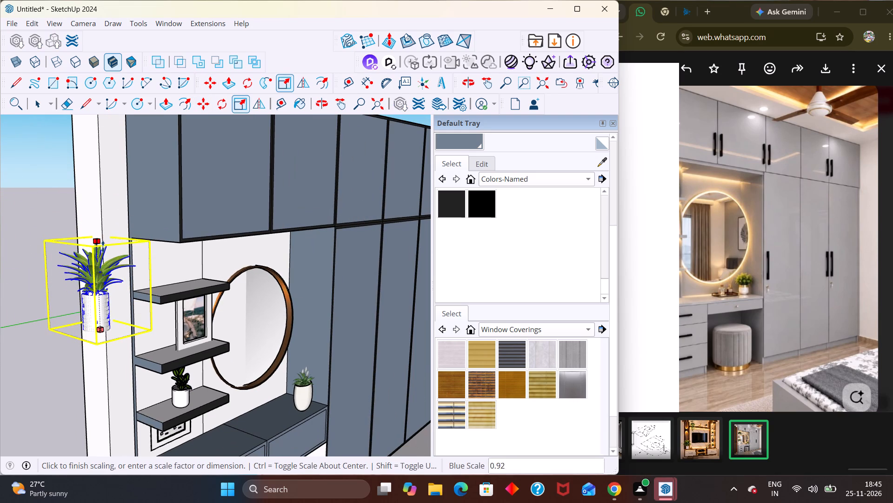
click(104, 259)
Scale the potted plant to about 0.82 along the red axis and its height by about 0.89.
middle_drag(114, 333, 113, 312)
scroll(113, 316, up, 2)
middle_drag(128, 299, 204, 318)
scroll(198, 320, up, 4)
middle_drag(204, 318, 207, 317)
click(193, 288)
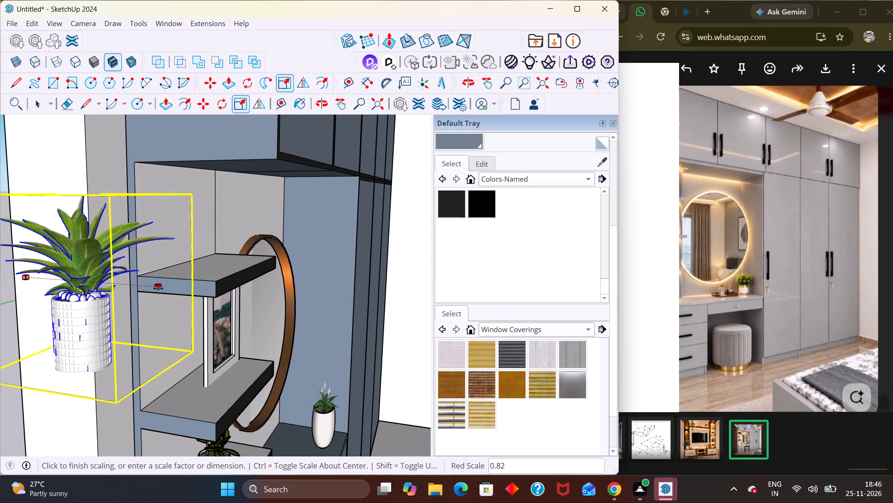
click(158, 288)
click(87, 195)
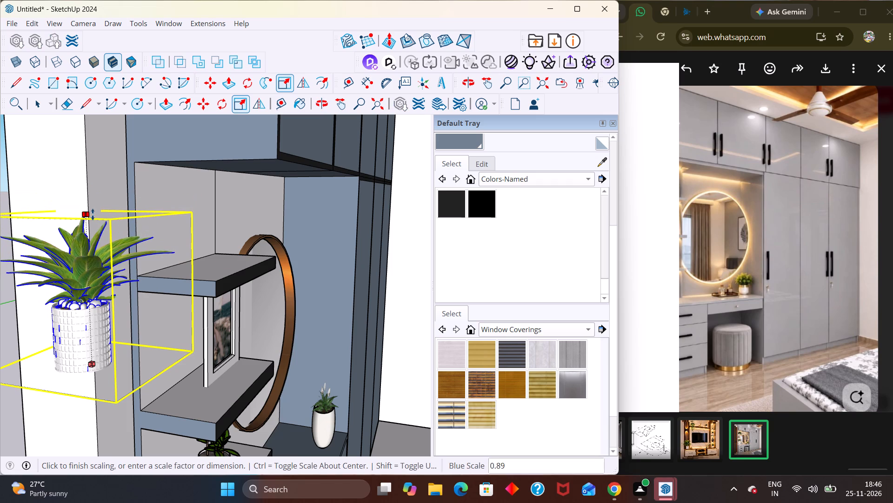
click(93, 214)
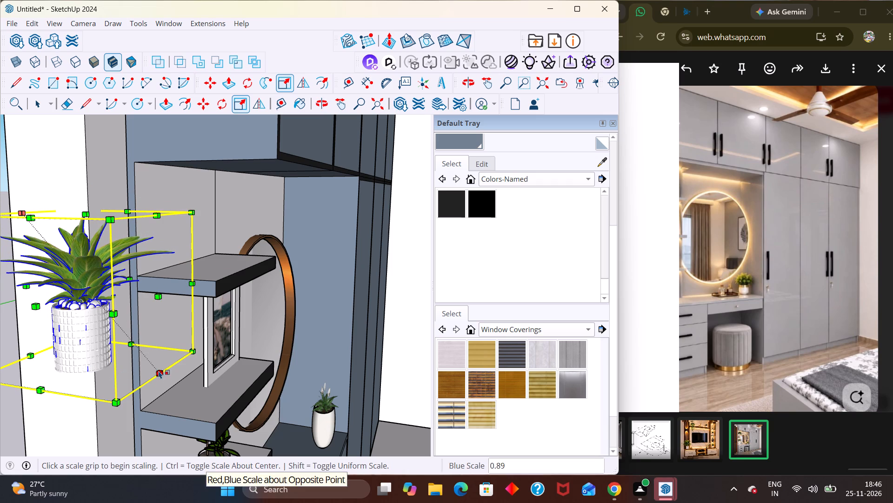
click(159, 371)
key(Escape)
Move the resized potted plant back onto the top shelf, aligning its bounding-box corner with the shelf's lower front corner.
scroll(180, 329, down, 3)
scroll(190, 328, up, 1)
scroll(191, 328, down, 2)
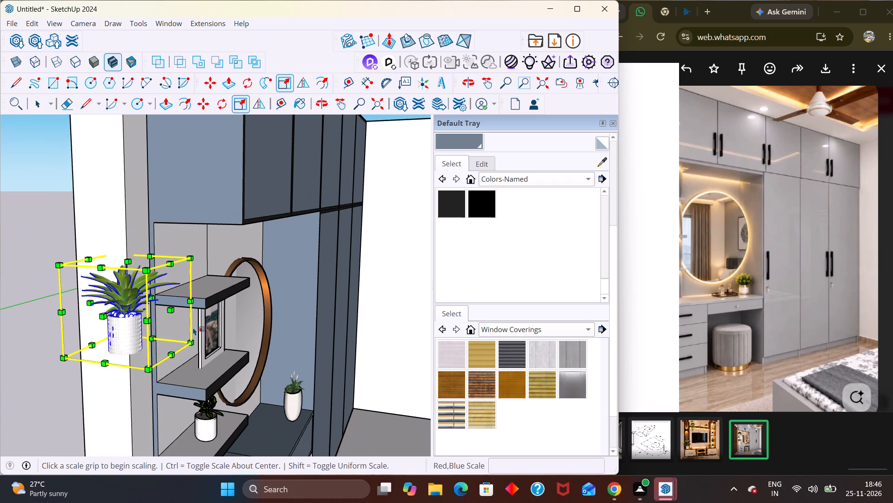
key(m)
click(188, 345)
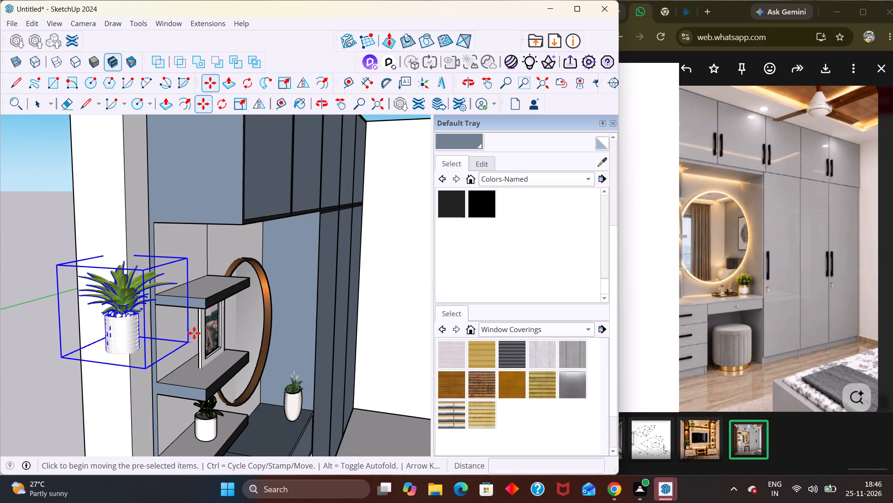
scroll(234, 265, up, 3)
middle_drag(213, 290, 99, 192)
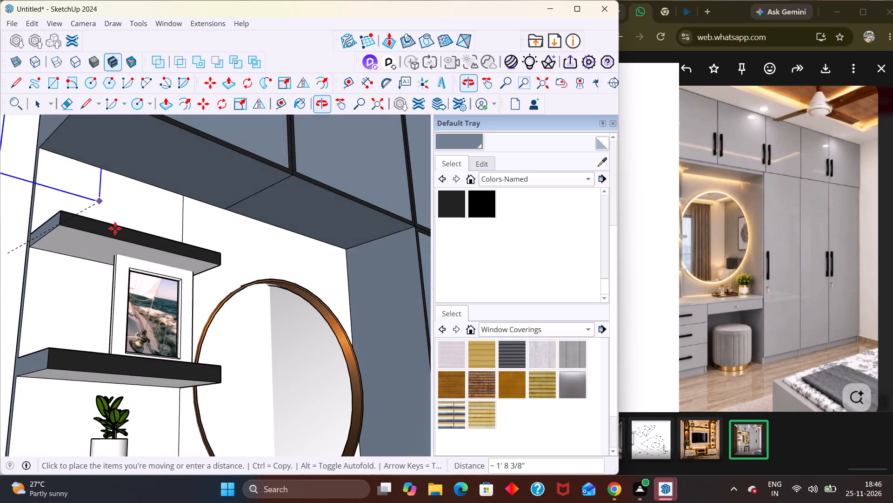
middle_drag(149, 249, 183, 394)
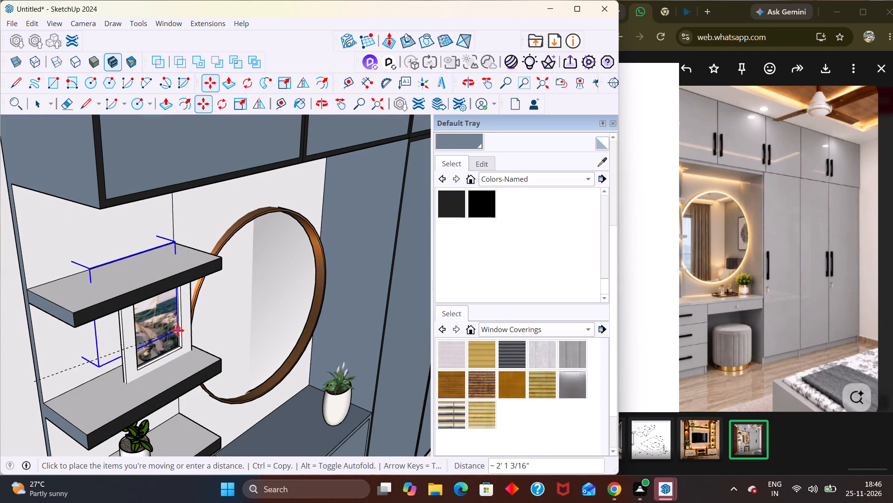
middle_drag(189, 328, 316, 264)
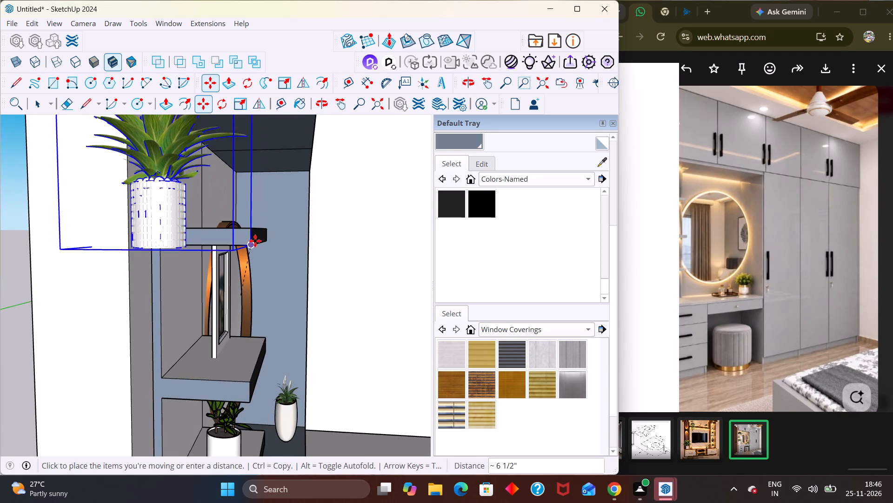
click(267, 247)
scroll(231, 208, down, 1)
scroll(231, 208, up, 2)
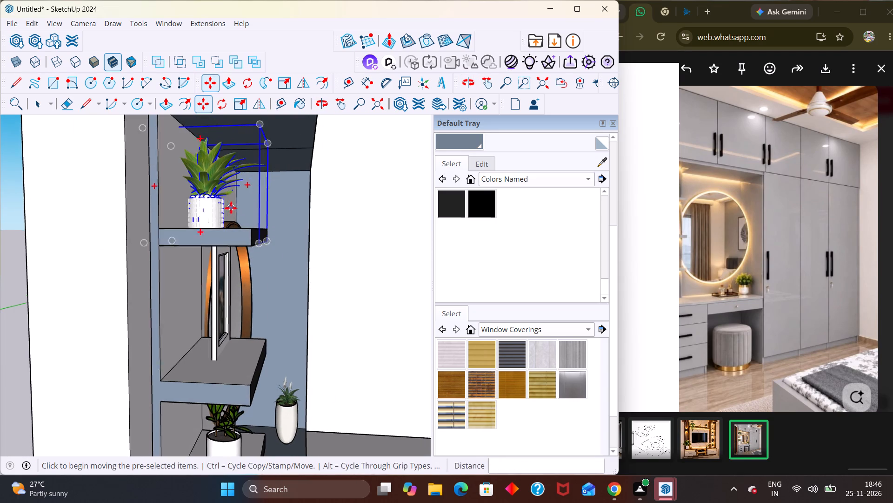
Move the potted plant about 4 3/8" across the top shelf so its pot stands near the middle of the shelf.
scroll(231, 208, up, 1)
middle_drag(227, 231, 208, 321)
scroll(175, 300, up, 3)
middle_drag(207, 340, 195, 282)
scroll(191, 269, up, 2)
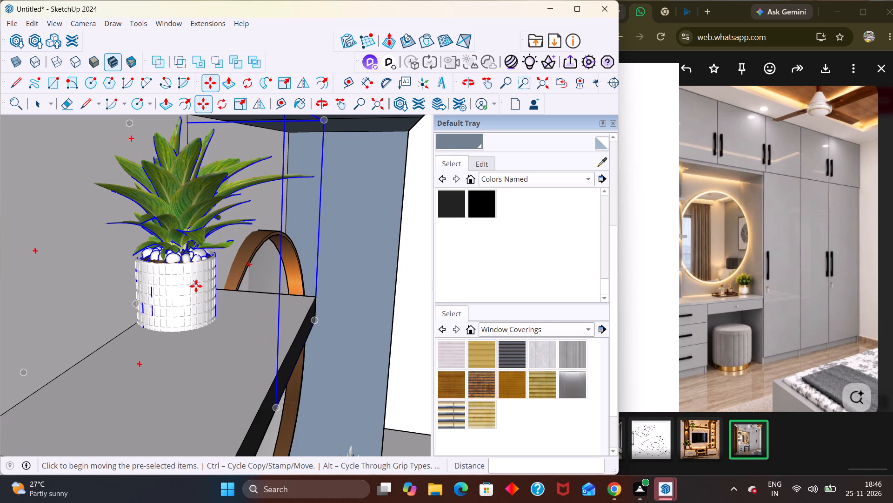
key(m)
click(227, 363)
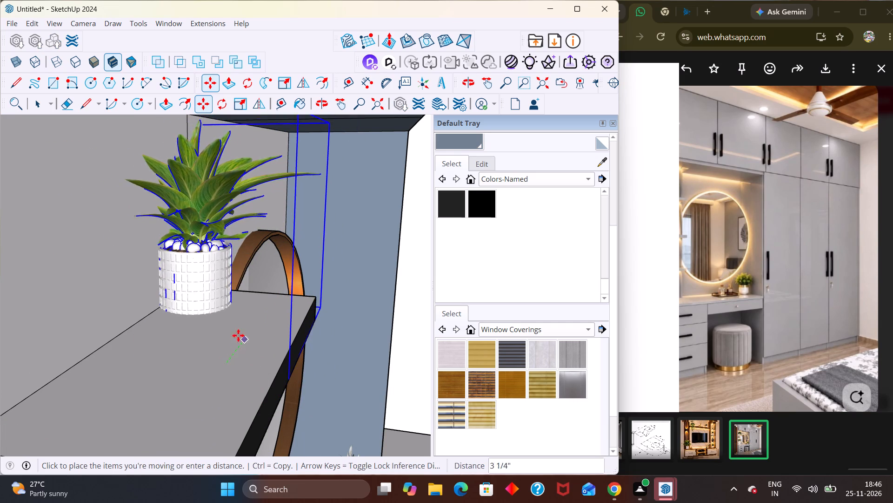
scroll(271, 395, down, 5)
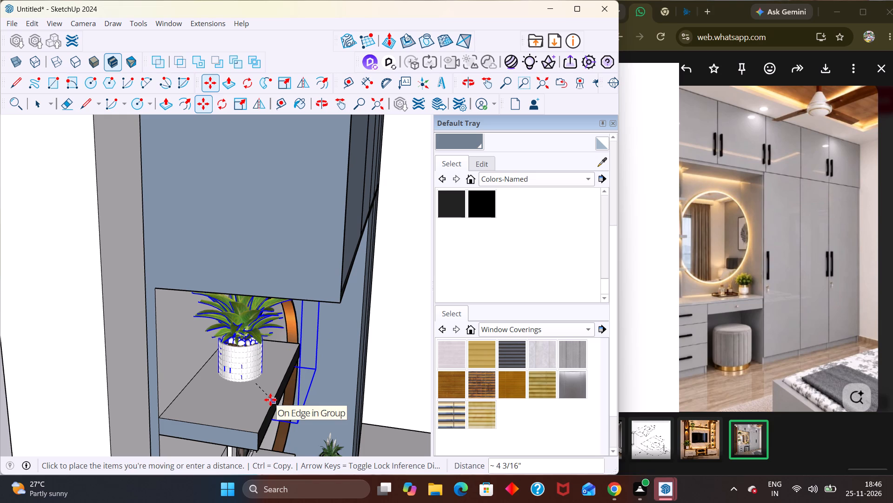
scroll(270, 400, up, 2)
middle_drag(270, 400, 250, 377)
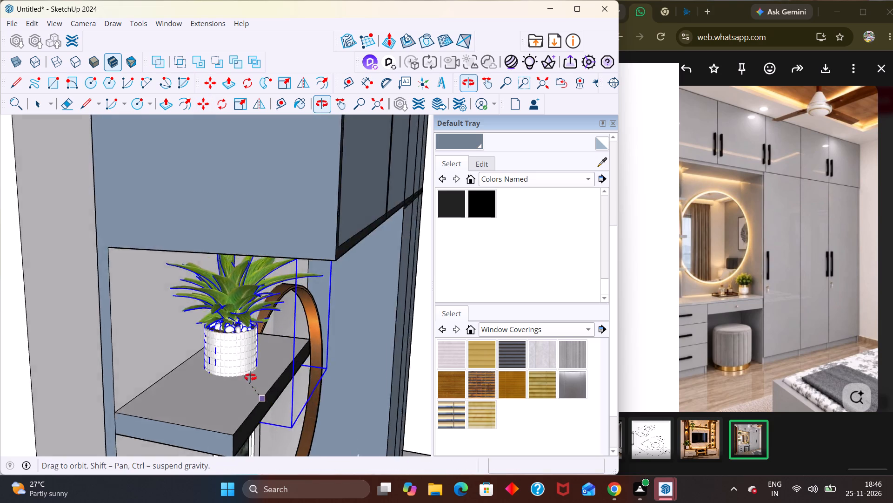
middle_drag(250, 377, 237, 292)
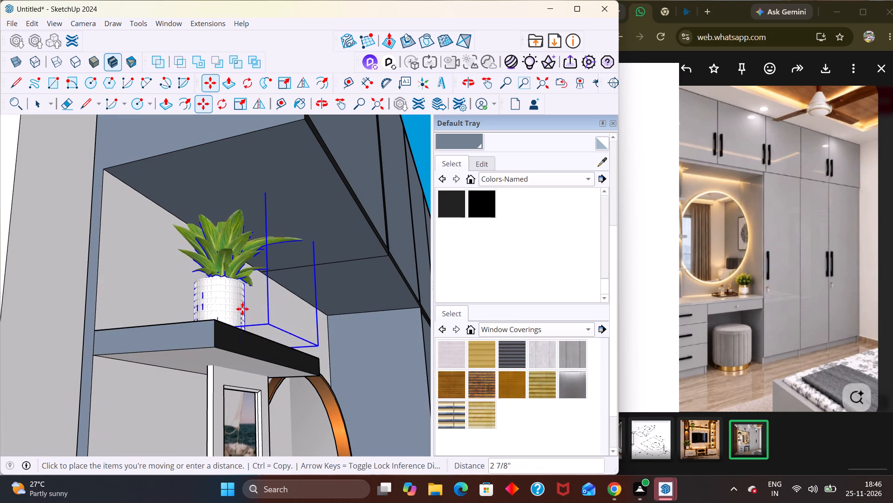
middle_drag(235, 326, 240, 364)
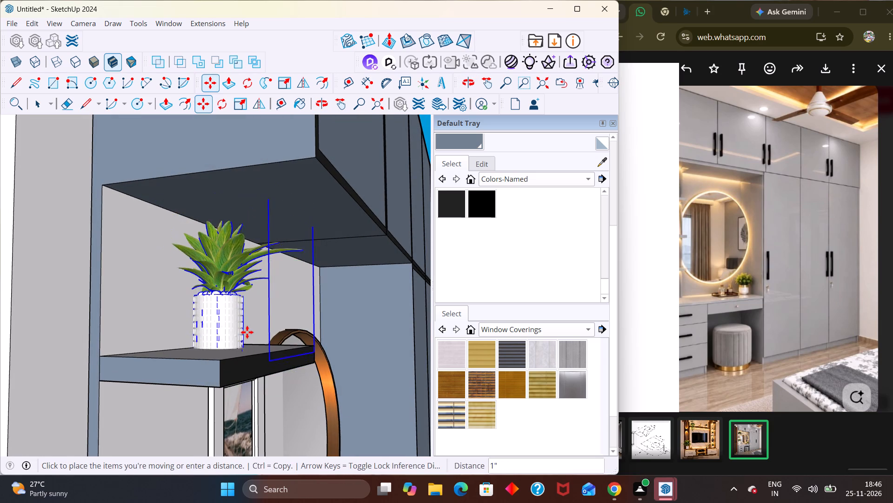
click(255, 359)
key(space)
scroll(251, 344, down, 5)
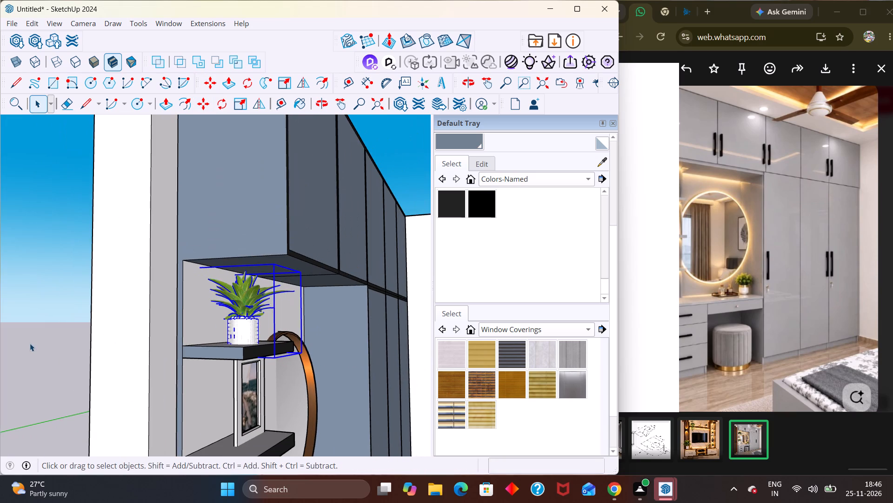
click(25, 340)
Scale the top-shelf potted plant's height down to 0.89 along the blue axis from its upper side.
middle_drag(167, 333, 36, 330)
middle_drag(192, 395, 178, 321)
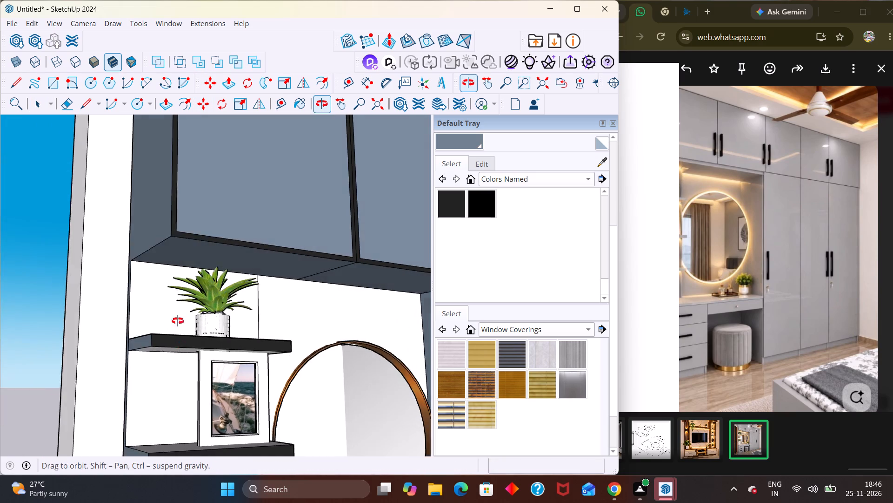
middle_drag(178, 321, 173, 259)
middle_click(173, 259)
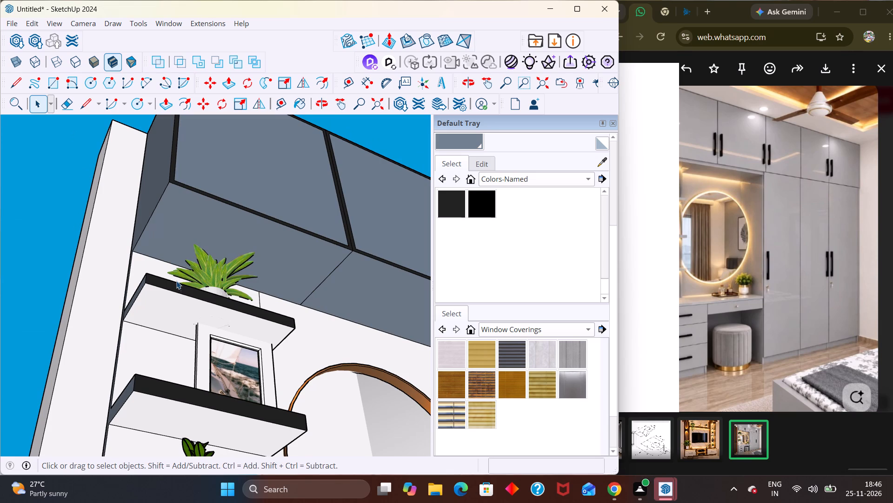
middle_drag(225, 362, 113, 423)
scroll(220, 305, down, 1)
scroll(224, 302, up, 6)
middle_drag(227, 356, 216, 404)
scroll(221, 376, up, 1)
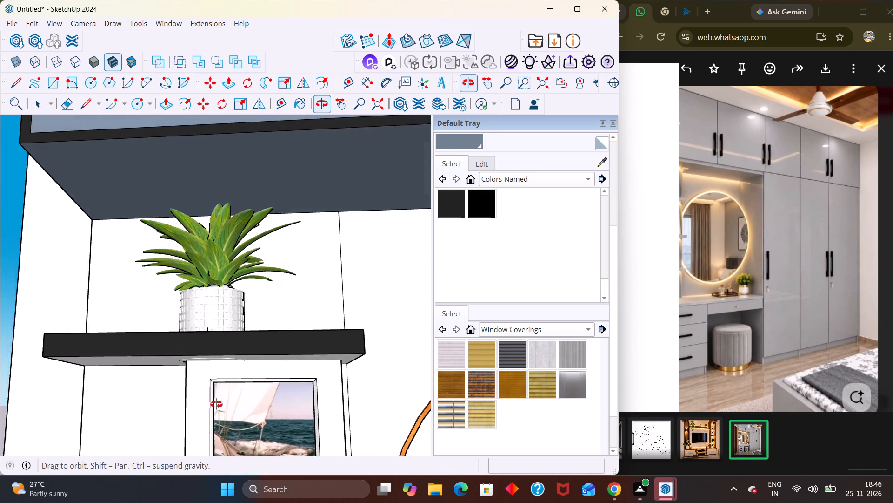
middle_drag(216, 404, 207, 378)
scroll(202, 326, up, 2)
click(207, 296)
scroll(207, 296, up, 4)
scroll(207, 296, down, 3)
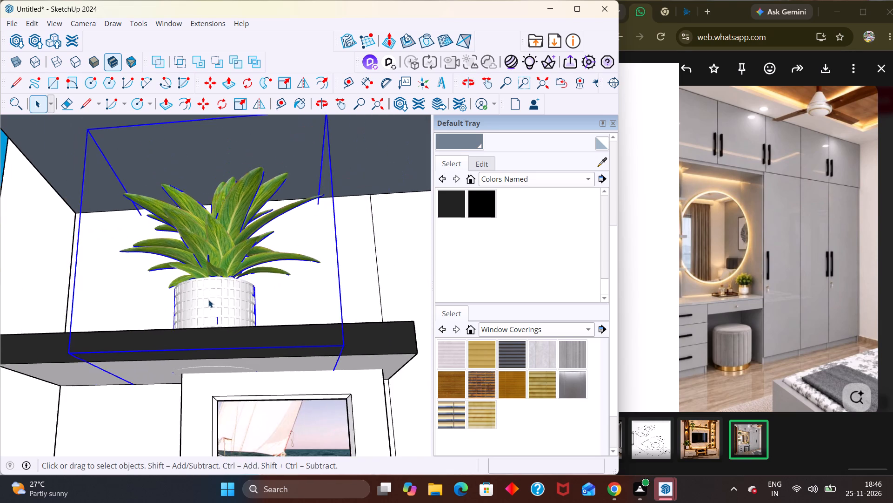
scroll(208, 299, down, 3)
middle_drag(210, 313, 210, 370)
key(s)
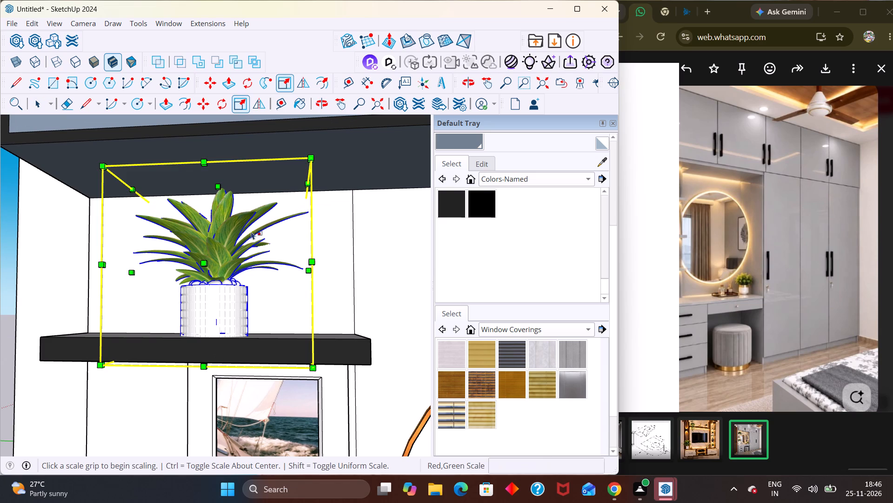
click(220, 186)
click(223, 205)
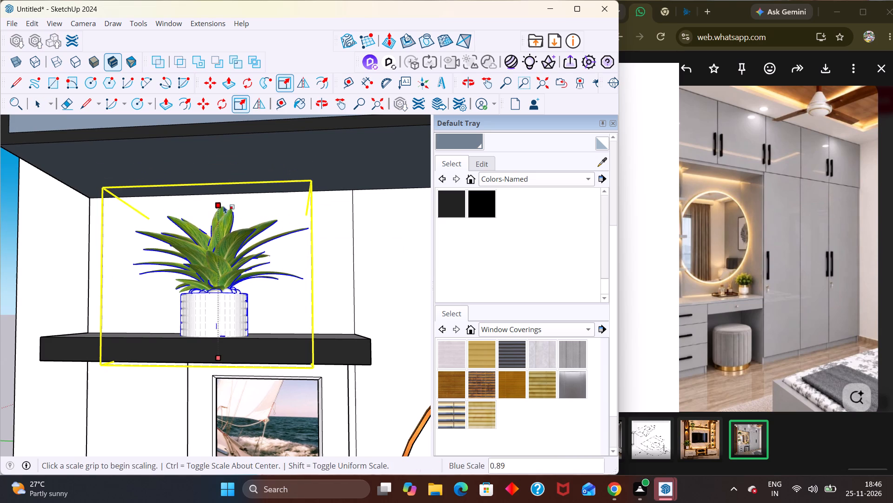
Scale the potted plant's height from its underside to about 0.86 so the pot rests on the shelf, fine-tuning its top.
middle_drag(216, 371, 209, 274)
scroll(216, 371, up, 1)
click(218, 351)
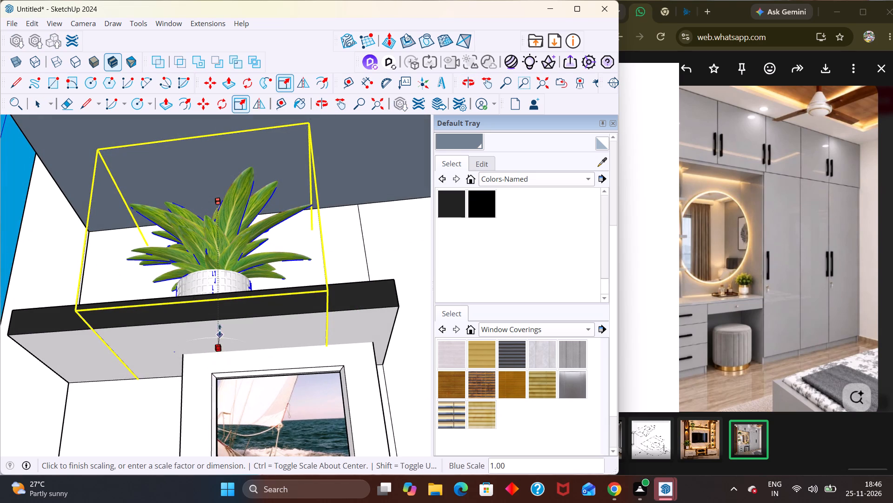
middle_drag(220, 348, 266, 460)
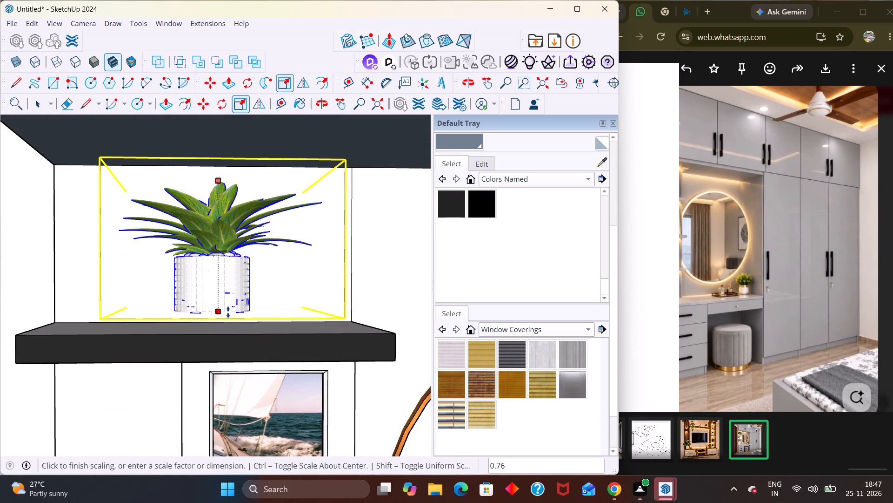
click(224, 333)
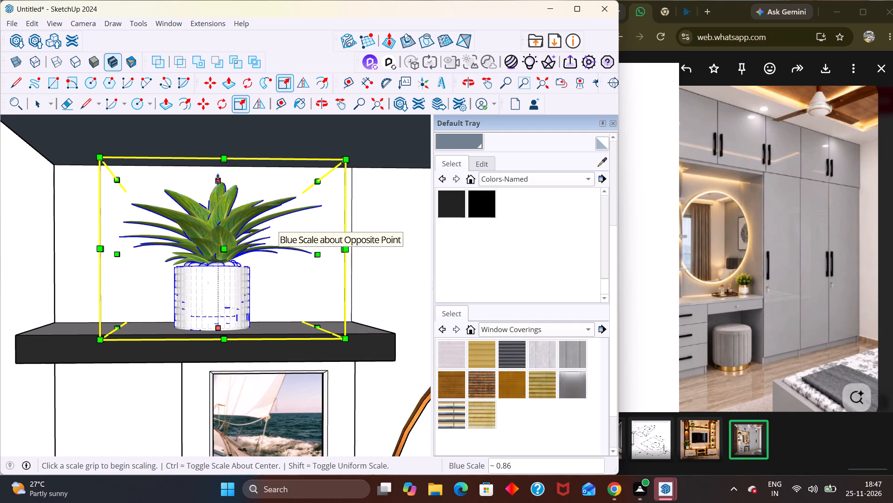
click(218, 179)
click(218, 174)
scroll(243, 198, down, 3)
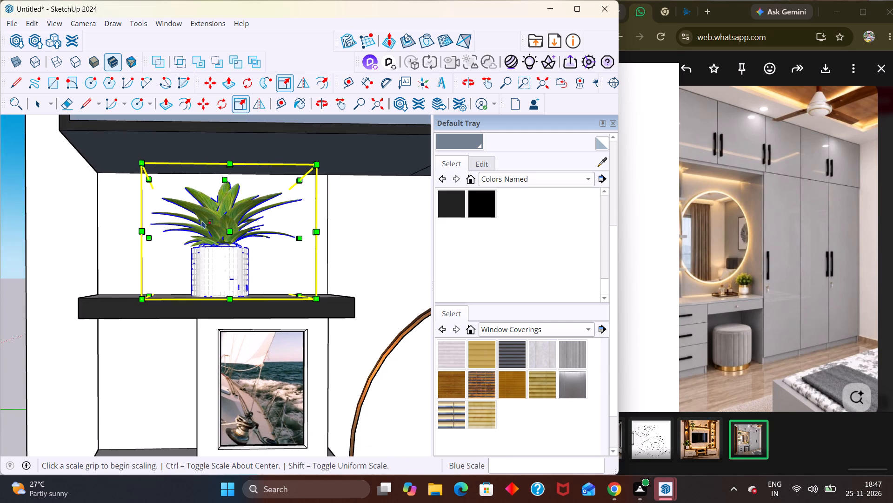
scroll(214, 226, down, 4)
key(space)
click(33, 273)
Examine the dressing niche, shelf decor, mirror and whole wardrobe room from several angles against the reference photo.
scroll(170, 268, down, 1)
middle_drag(209, 307, 247, 374)
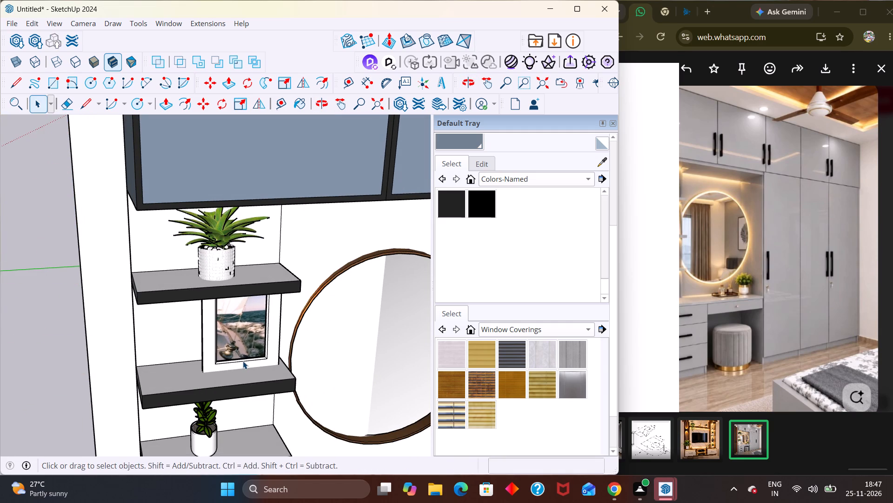
scroll(290, 0, down, 1)
middle_drag(248, 23, 75, 31)
scroll(165, 52, down, 4)
scroll(243, 258, down, 6)
middle_drag(214, 332, 191, 274)
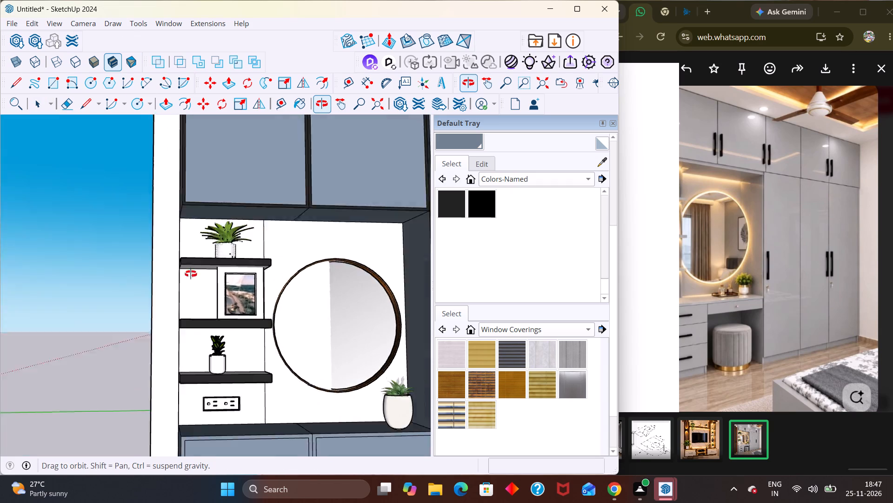
middle_drag(191, 274, 247, 306)
scroll(247, 306, down, 6)
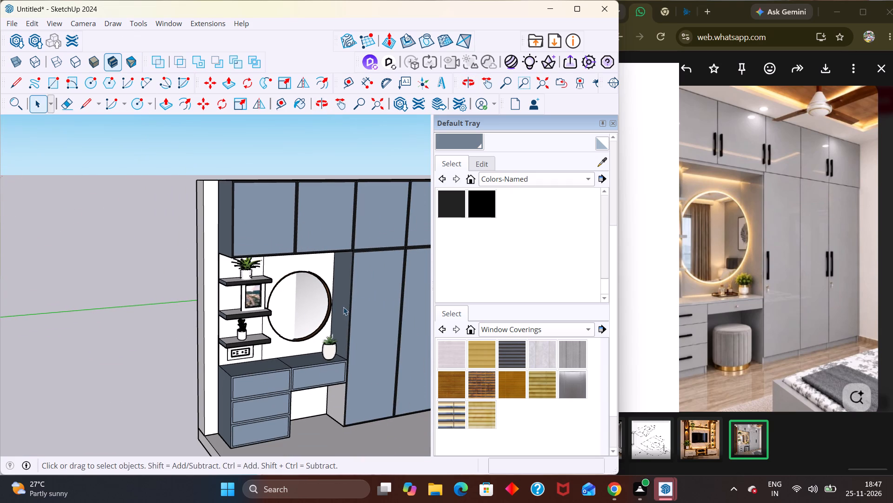
middle_drag(311, 351, 449, 328)
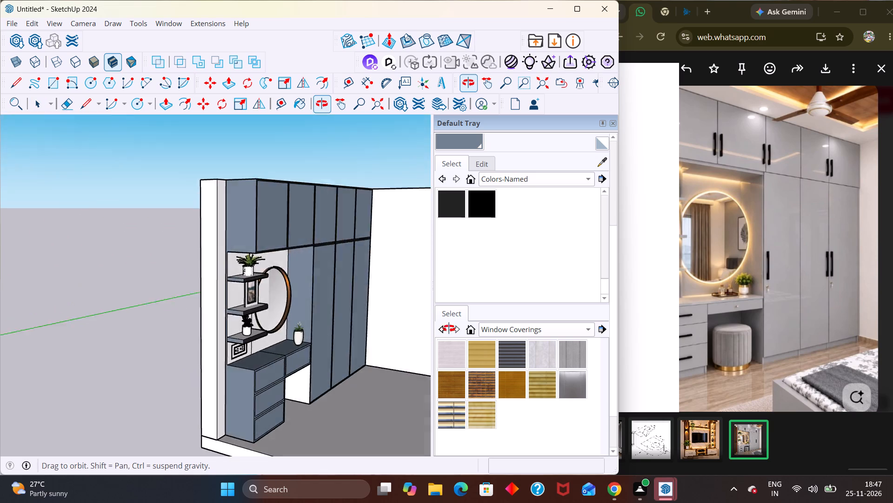
middle_drag(449, 328, 438, 304)
scroll(246, 318, up, 1)
scroll(246, 318, down, 1)
scroll(246, 318, up, 2)
middle_drag(288, 339, 210, 355)
scroll(207, 355, up, 3)
middle_drag(238, 338, 222, 265)
scroll(222, 265, up, 1)
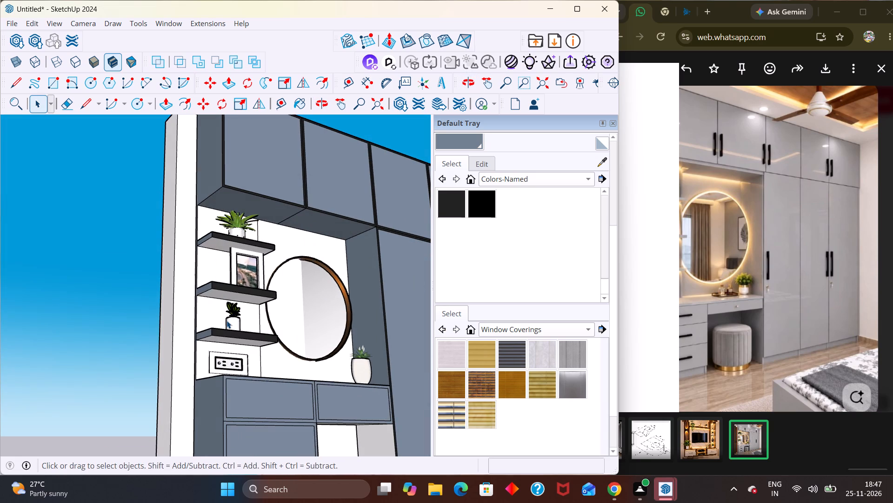
middle_drag(267, 391, 317, 456)
scroll(320, 449, up, 3)
middle_drag(338, 370, 335, 448)
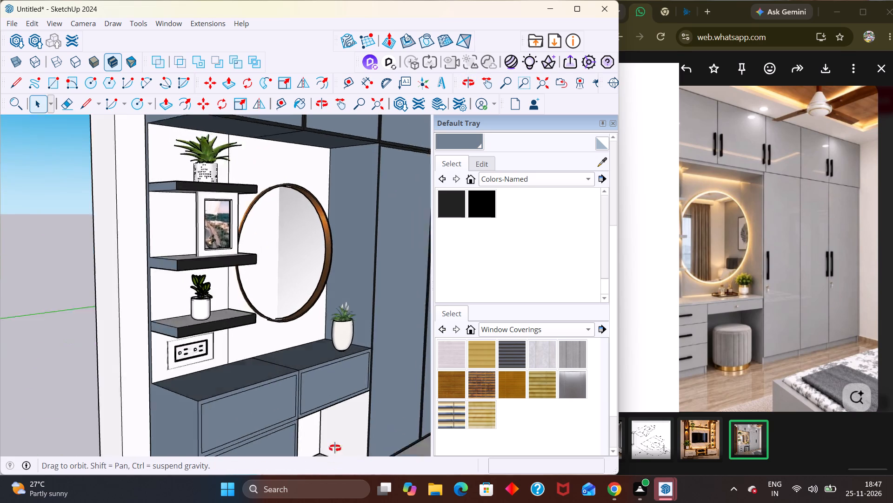
middle_drag(335, 448, 258, 393)
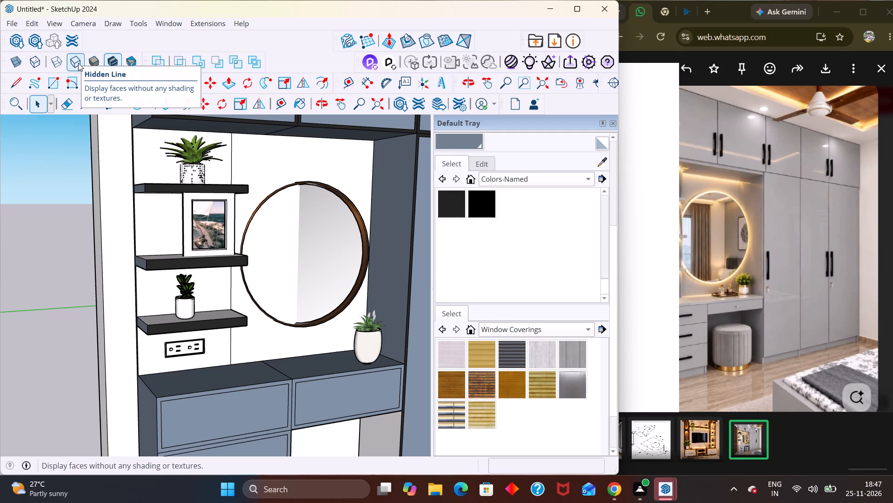
middle_drag(329, 221, 51, 266)
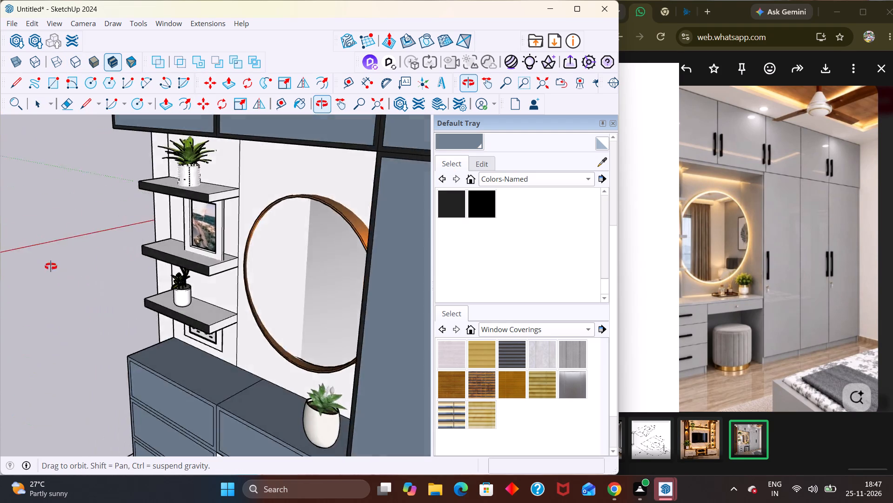
middle_drag(51, 266, 363, 158)
scroll(345, 166, down, 5)
middle_drag(368, 231, 211, 353)
scroll(240, 353, down, 14)
scroll(290, 354, up, 1)
middle_drag(267, 348, 547, 279)
scroll(348, 265, down, 8)
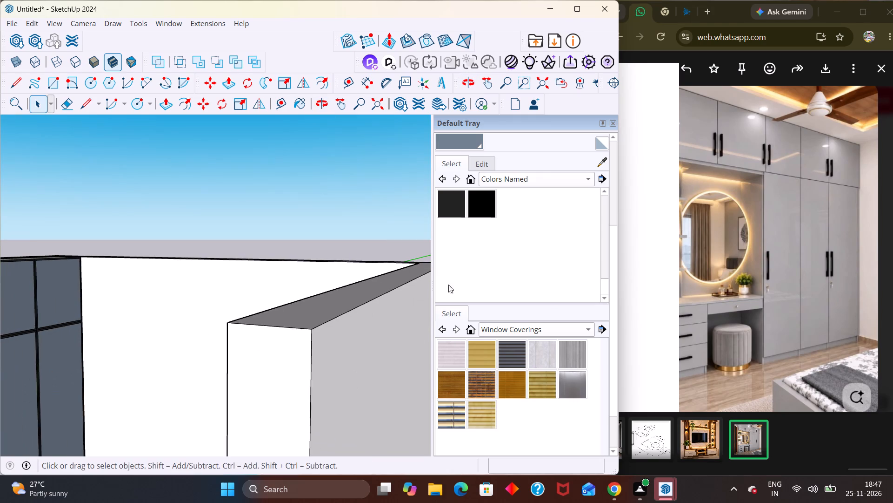
scroll(448, 285, down, 17)
scroll(112, 313, up, 1)
scroll(112, 313, down, 17)
scroll(295, 218, up, 2)
scroll(295, 219, down, 3)
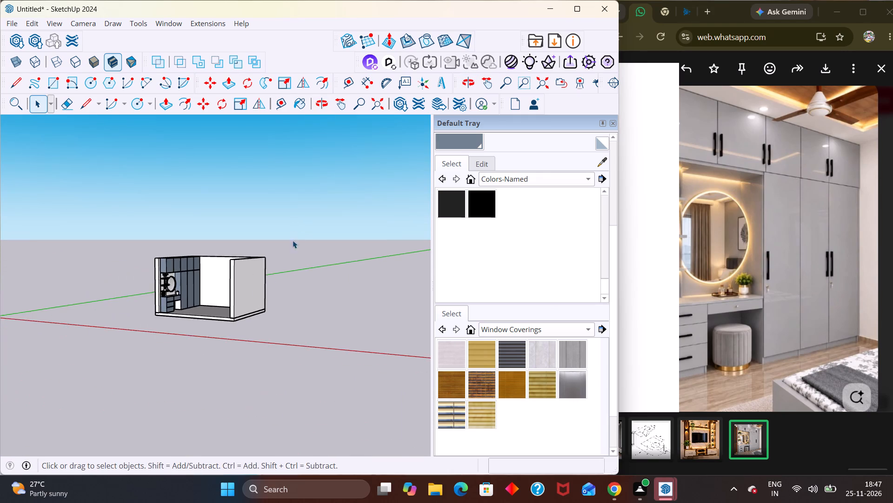
Move the potted plant on the dressing counter about 4 5/16" away from the counter's front corner beside the wardrobe.
middle_drag(203, 317, 147, 306)
scroll(147, 306, up, 8)
middle_drag(146, 274, 125, 228)
scroll(125, 228, up, 2)
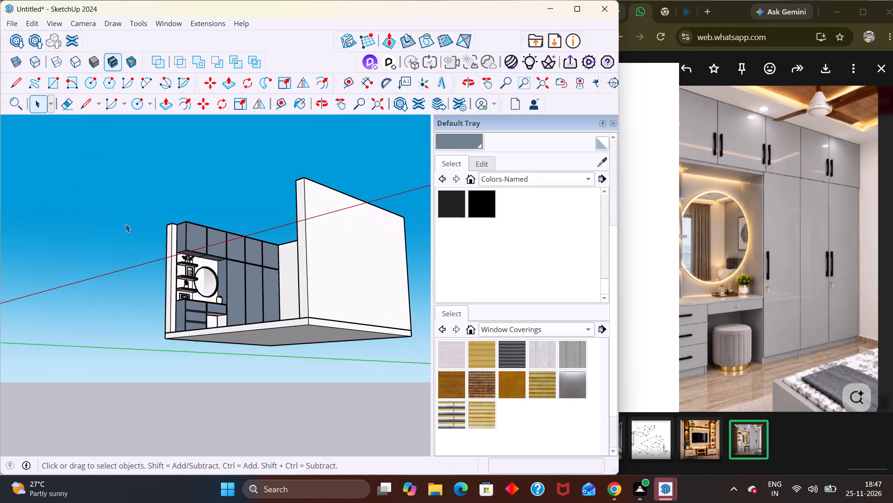
scroll(126, 224, up, 6)
middle_drag(183, 238, 212, 316)
scroll(212, 316, up, 4)
middle_click(260, 325)
scroll(260, 325, up, 4)
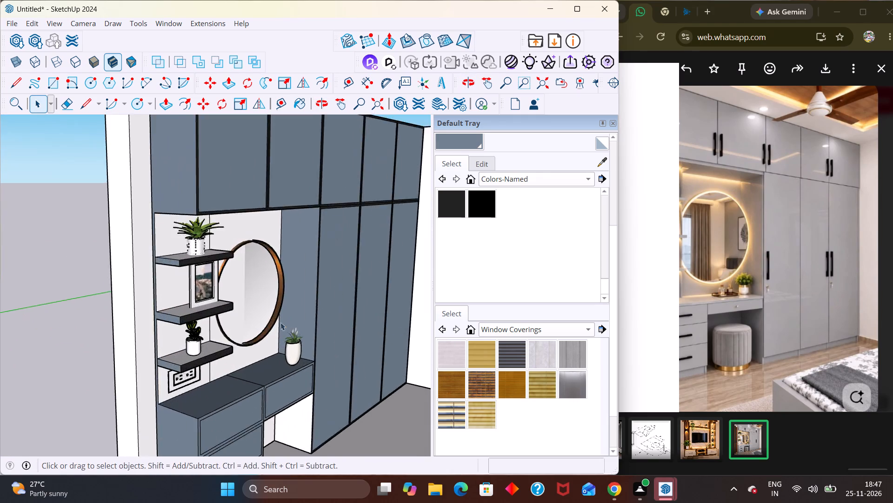
scroll(280, 322, up, 9)
click(283, 360)
key(m)
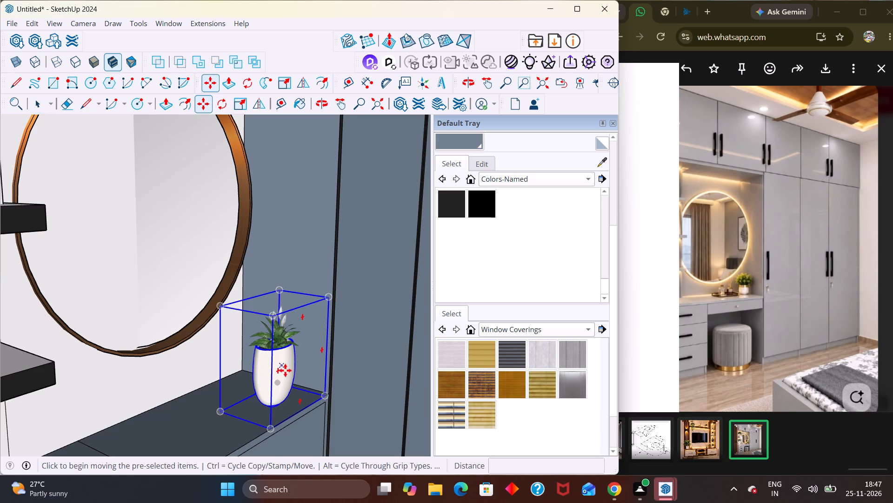
scroll(282, 372, up, 1)
middle_drag(282, 372, 265, 396)
click(265, 381)
click(226, 384)
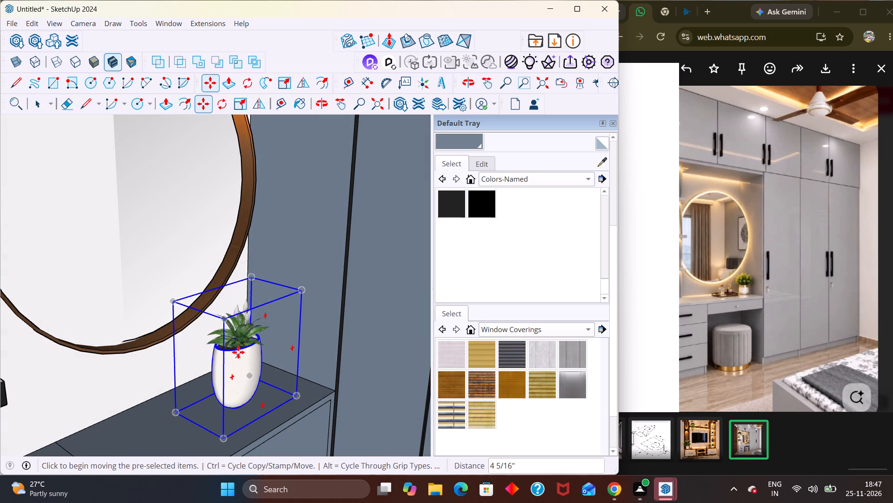
key(space)
scroll(274, 345, down, 11)
click(7, 295)
scroll(221, 341, down, 3)
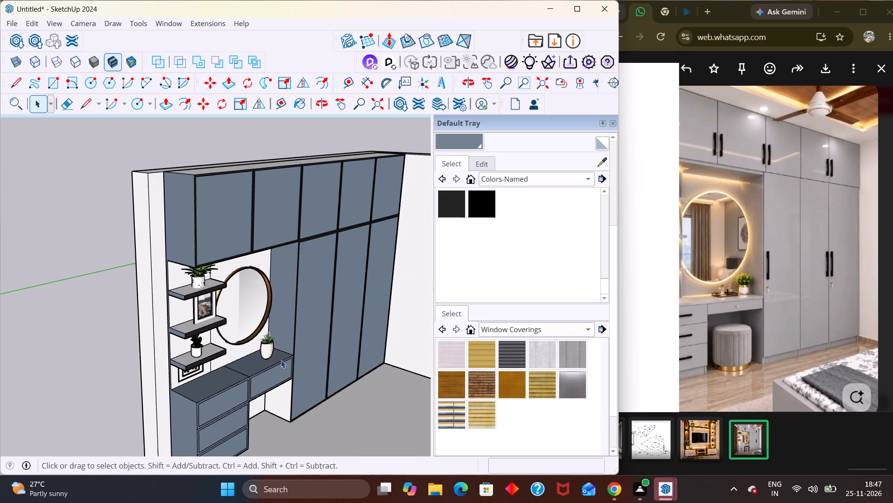
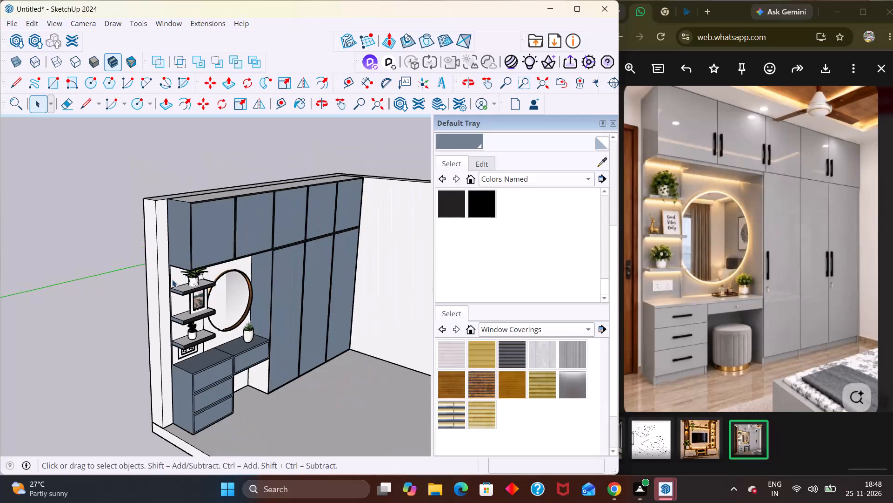
Examine the wardrobe, dressing counter and the knee space below it from several angles.
middle_drag(187, 268, 245, 253)
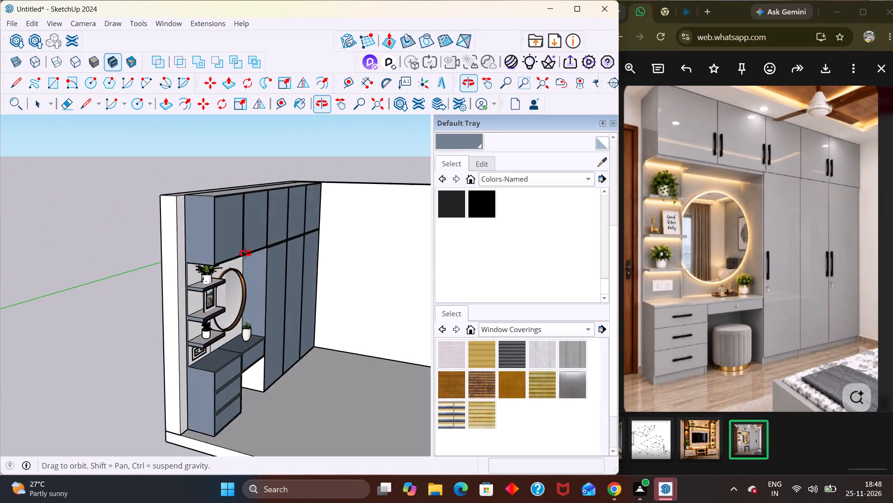
middle_drag(245, 253, 307, 235)
scroll(305, 238, up, 3)
scroll(282, 231, down, 7)
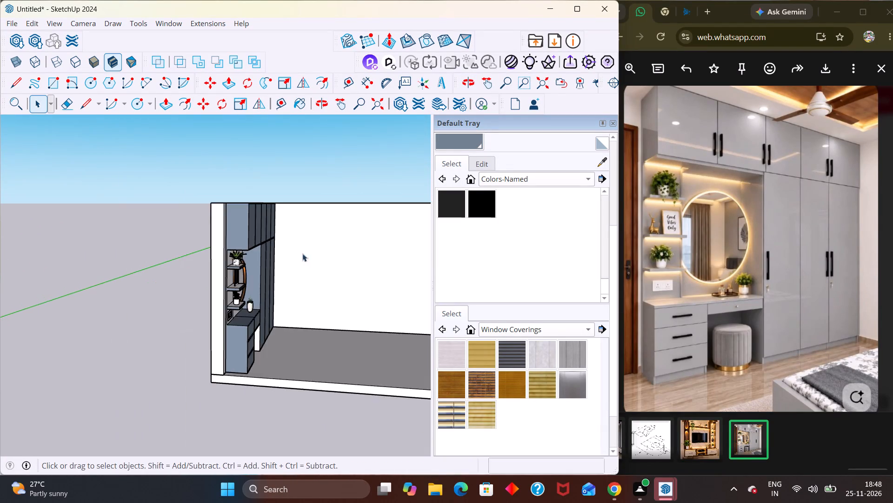
scroll(302, 253, down, 2)
middle_drag(284, 311, 164, 286)
scroll(166, 296, up, 5)
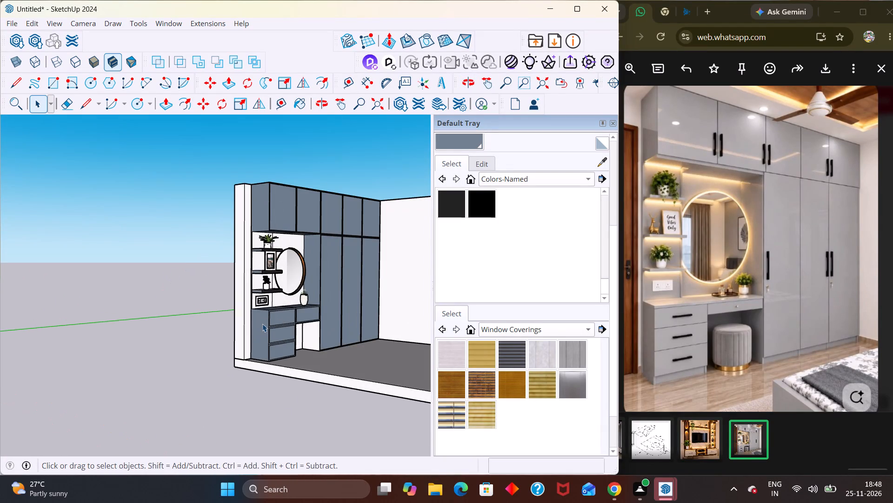
scroll(262, 324, up, 3)
middle_drag(317, 384, 292, 426)
scroll(292, 426, up, 4)
middle_drag(328, 355, 321, 337)
scroll(321, 337, up, 1)
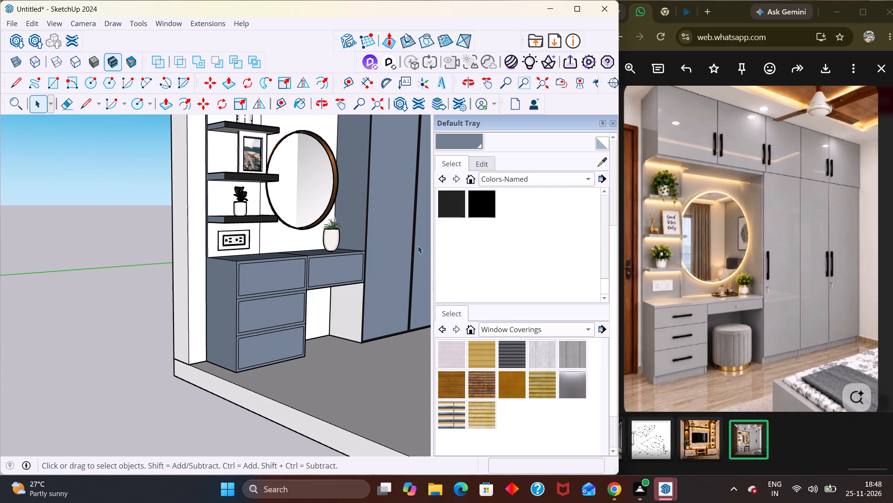
Inside the wardrobe group, paint the white side panel in the counter's knee space with the blue-grey sampled from a wardrobe door.
double_click(402, 245)
click(402, 245)
click(337, 326)
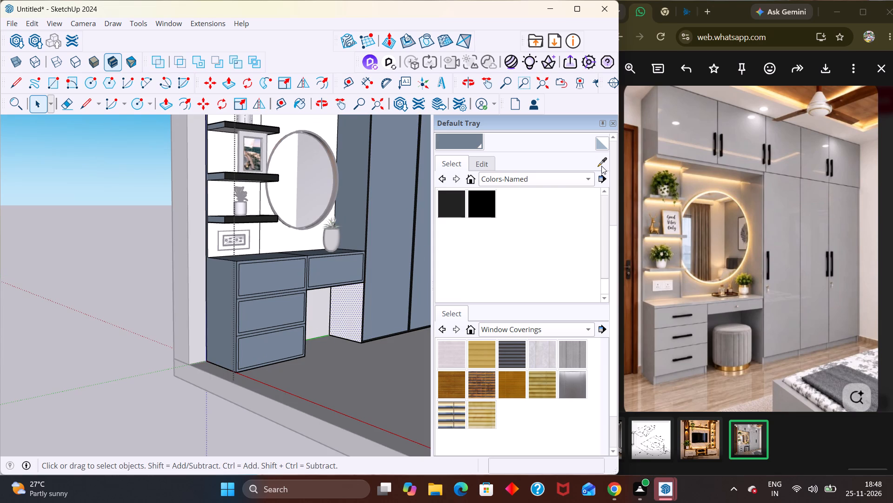
click(601, 166)
click(350, 310)
click(354, 303)
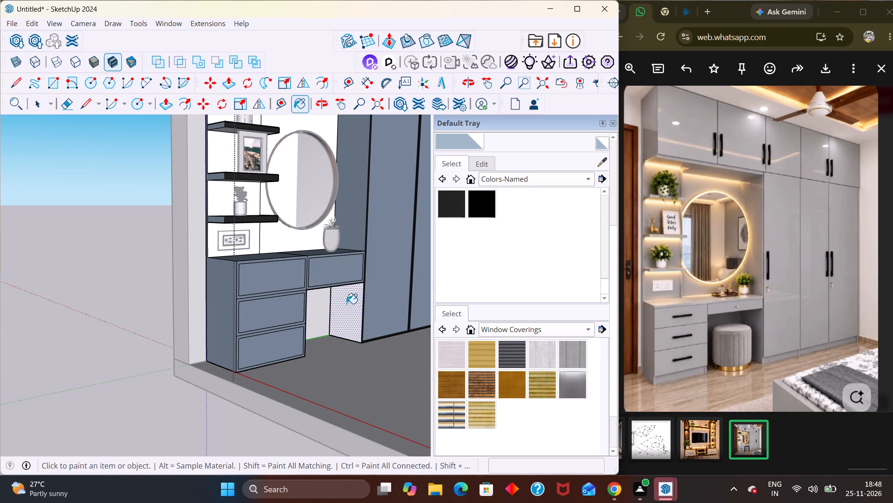
click(329, 302)
click(386, 270)
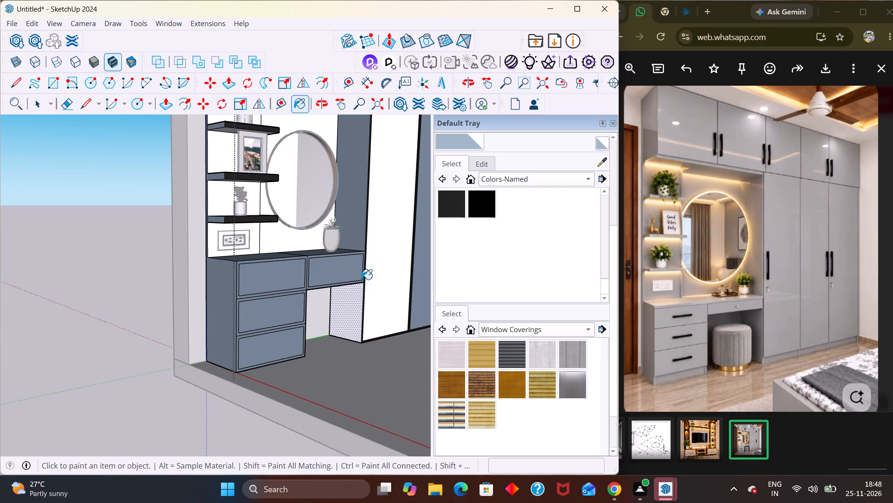
key(ctrl+z)
click(597, 161)
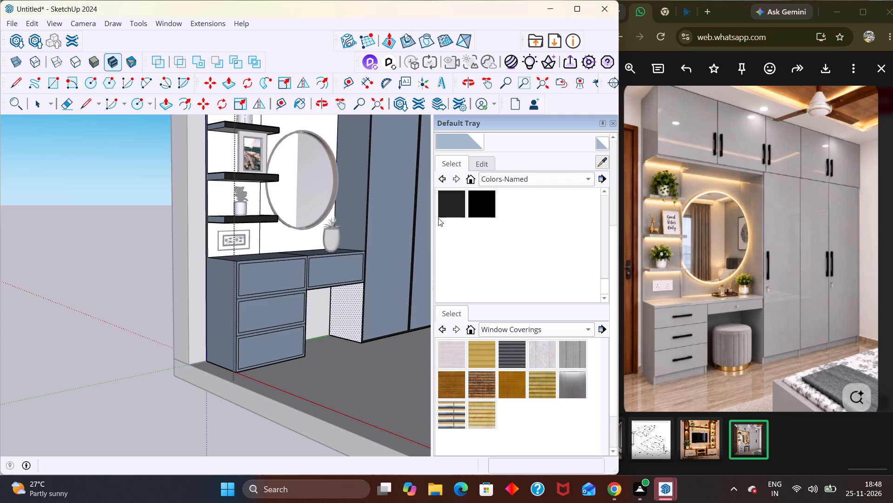
click(401, 224)
click(359, 308)
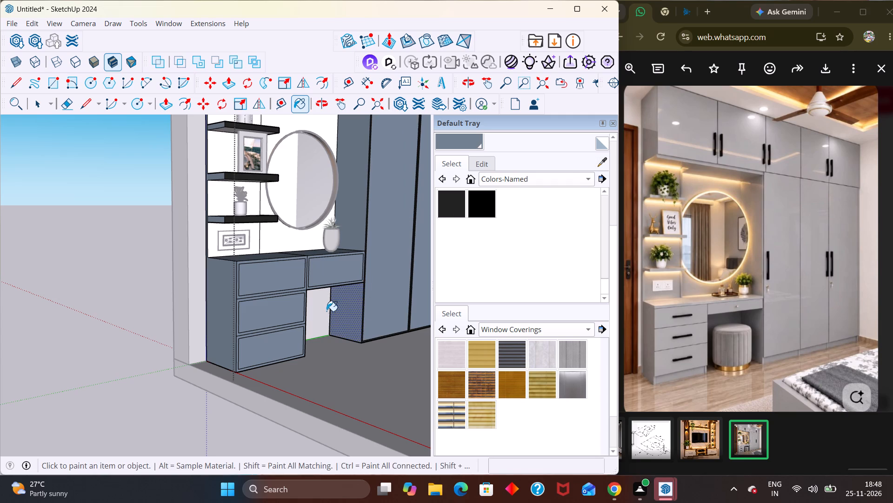
click(322, 313)
key(space)
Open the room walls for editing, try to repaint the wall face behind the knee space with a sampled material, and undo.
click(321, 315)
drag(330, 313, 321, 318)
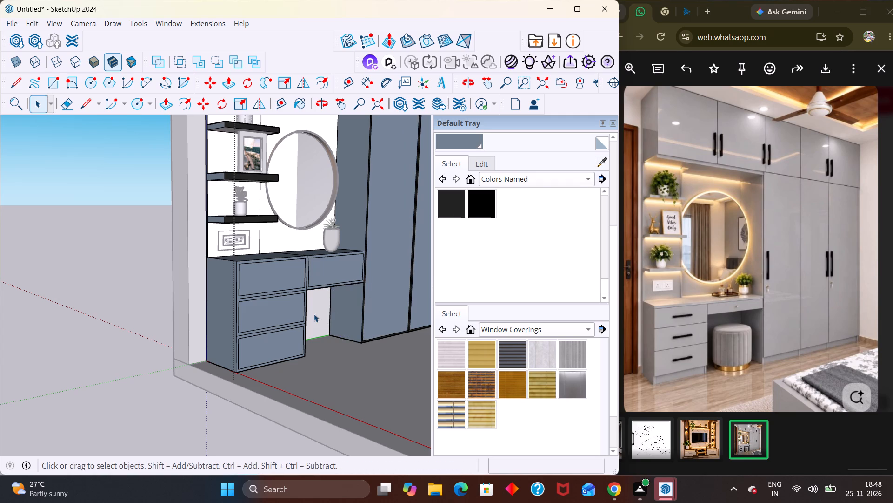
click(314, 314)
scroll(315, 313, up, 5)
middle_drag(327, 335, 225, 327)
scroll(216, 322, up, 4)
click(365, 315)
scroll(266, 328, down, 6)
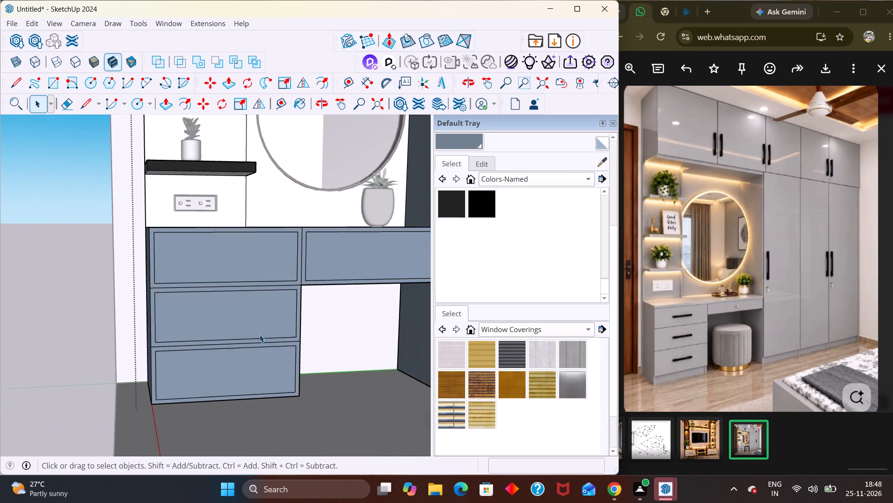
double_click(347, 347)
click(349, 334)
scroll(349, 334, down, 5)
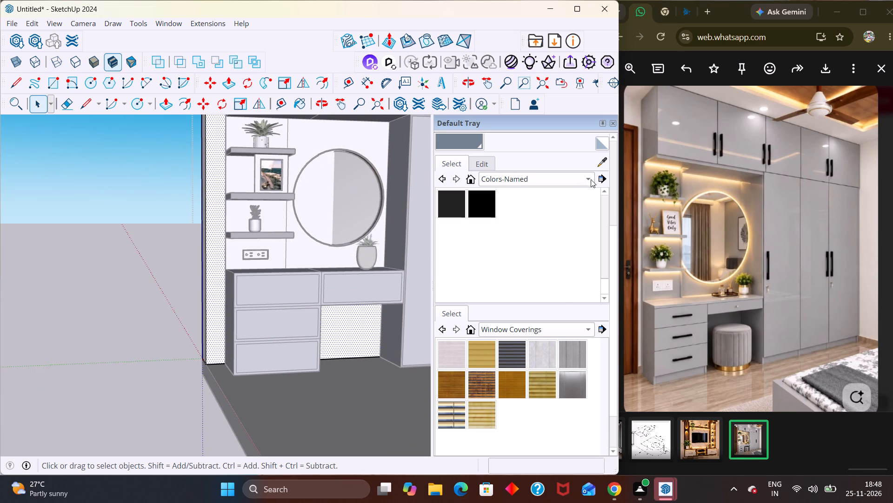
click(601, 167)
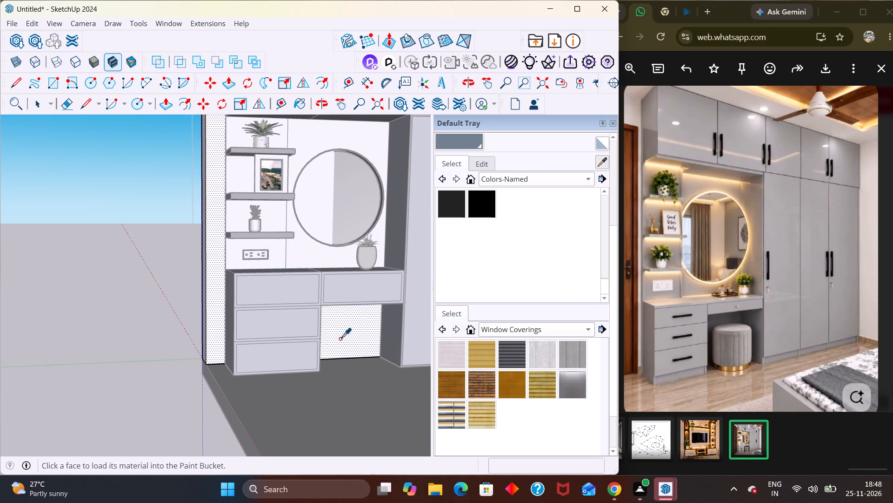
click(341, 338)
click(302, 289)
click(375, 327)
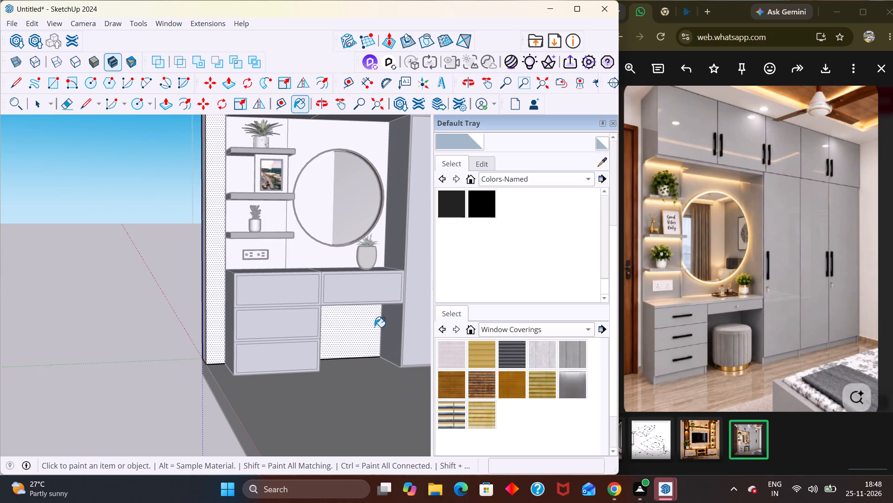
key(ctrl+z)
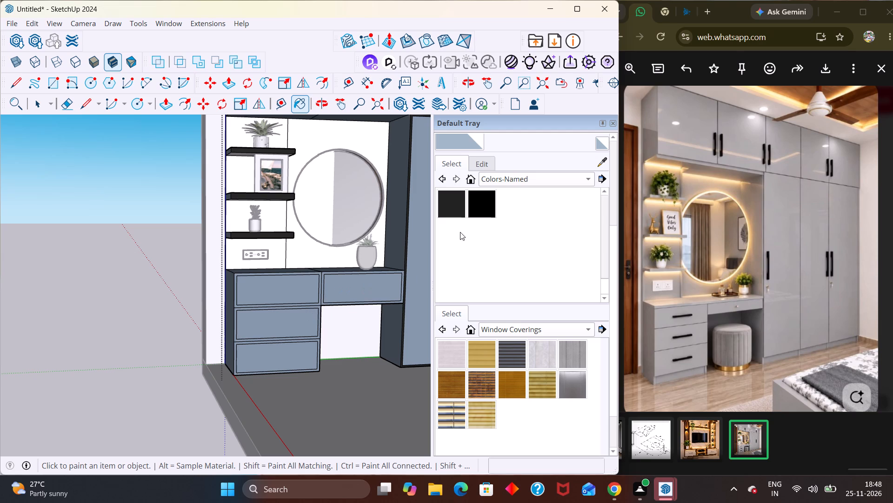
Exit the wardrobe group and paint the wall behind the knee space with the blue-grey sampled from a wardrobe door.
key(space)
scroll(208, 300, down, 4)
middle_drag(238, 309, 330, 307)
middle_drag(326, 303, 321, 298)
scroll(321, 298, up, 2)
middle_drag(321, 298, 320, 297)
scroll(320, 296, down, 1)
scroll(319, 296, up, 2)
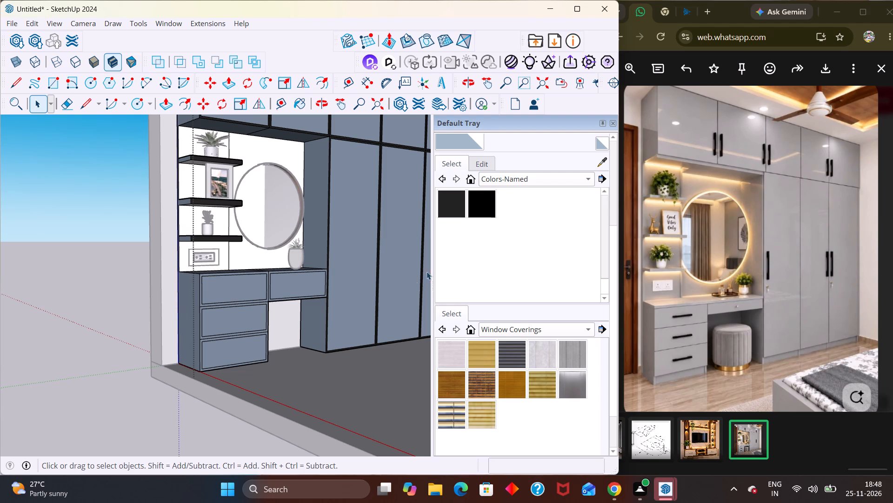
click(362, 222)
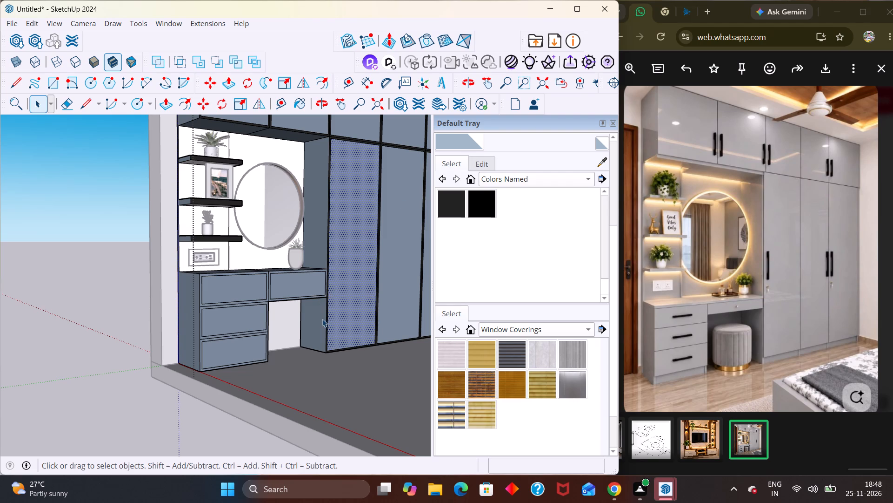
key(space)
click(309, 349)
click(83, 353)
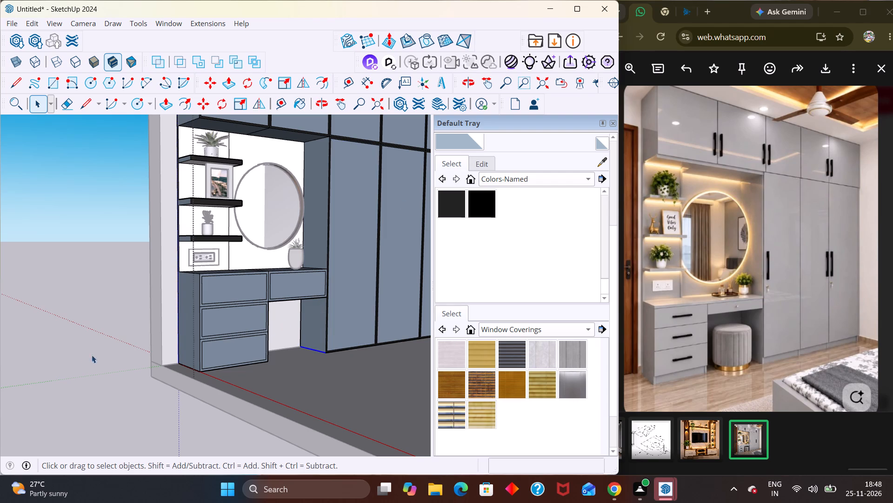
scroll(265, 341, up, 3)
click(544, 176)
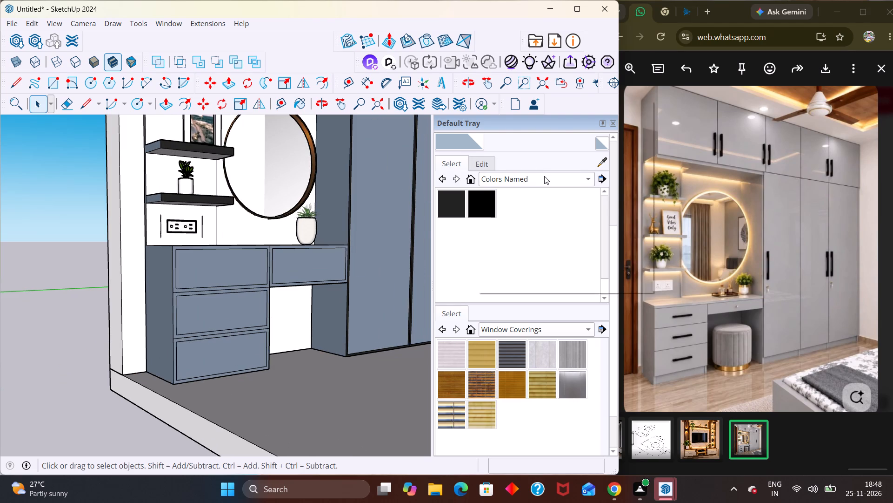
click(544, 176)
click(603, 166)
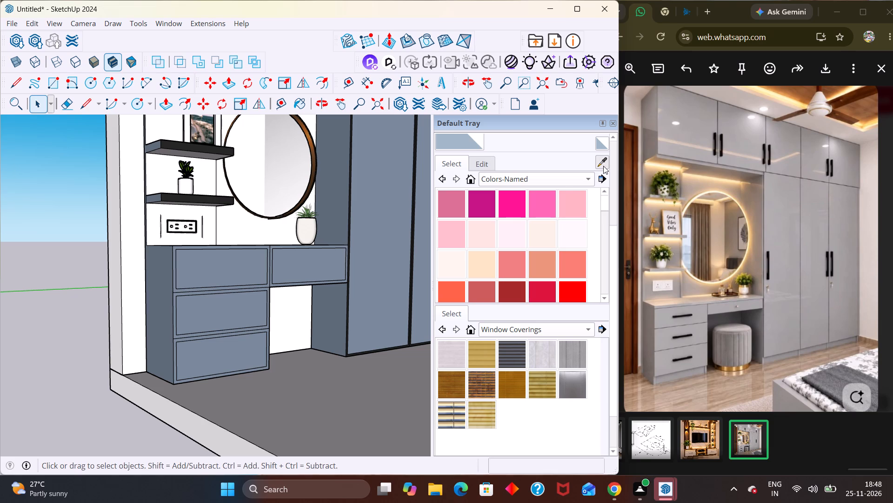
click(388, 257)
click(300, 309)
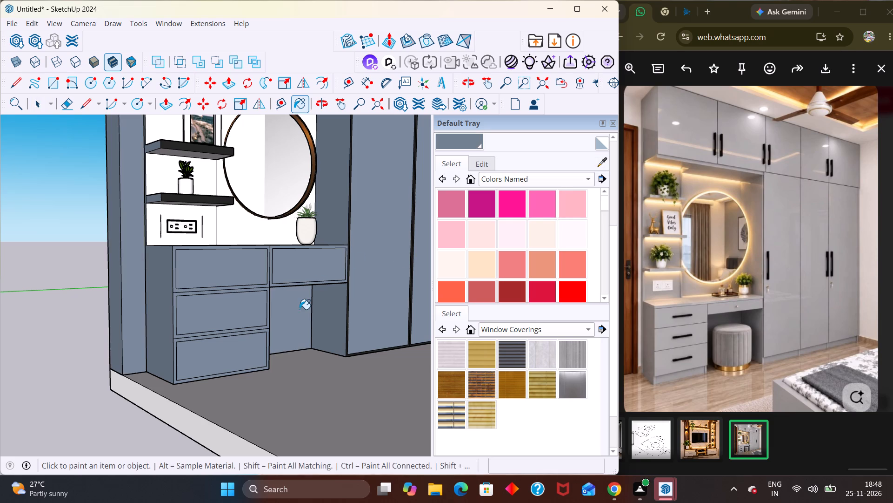
Examine from several angles how the blue-grey paint covers the niche and the surrounding room walls.
key(space)
scroll(303, 299, down, 6)
middle_drag(318, 301, 210, 320)
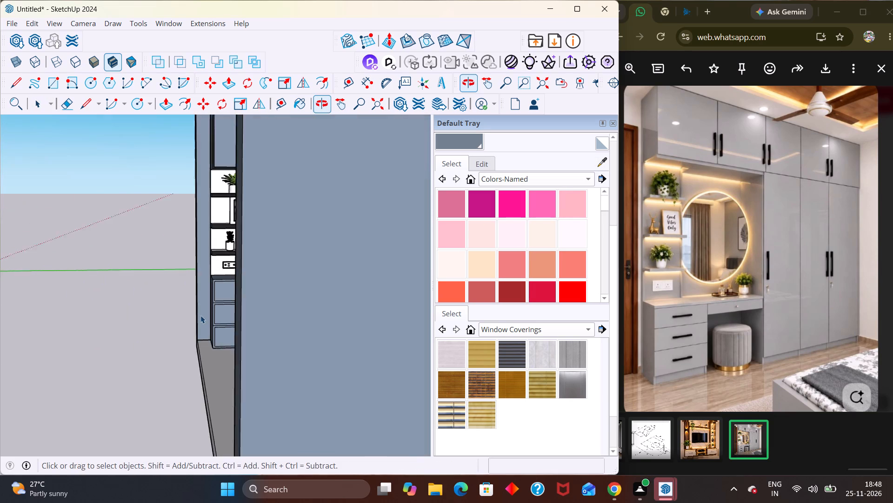
scroll(200, 315, down, 7)
middle_drag(231, 308, 348, 282)
scroll(355, 286, up, 6)
middle_drag(230, 253, 305, 263)
scroll(305, 263, up, 2)
middle_drag(218, 248, 144, 311)
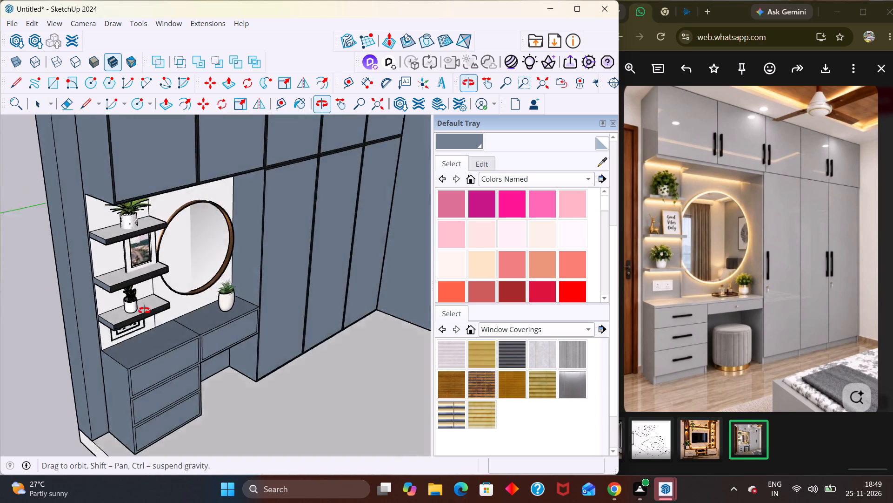
middle_drag(144, 311, 206, 284)
scroll(95, 288, down, 5)
scroll(255, 263, down, 5)
scroll(113, 323, up, 1)
middle_drag(111, 323, 100, 302)
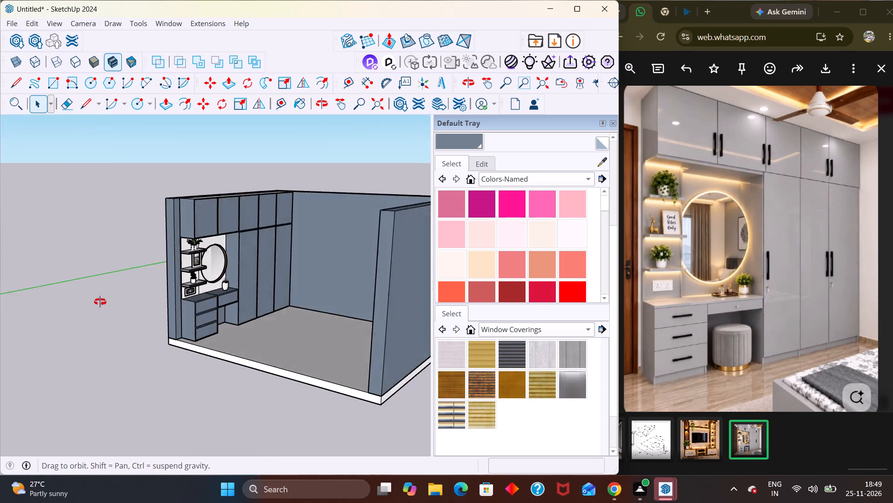
middle_drag(100, 302, 144, 314)
scroll(144, 314, up, 1)
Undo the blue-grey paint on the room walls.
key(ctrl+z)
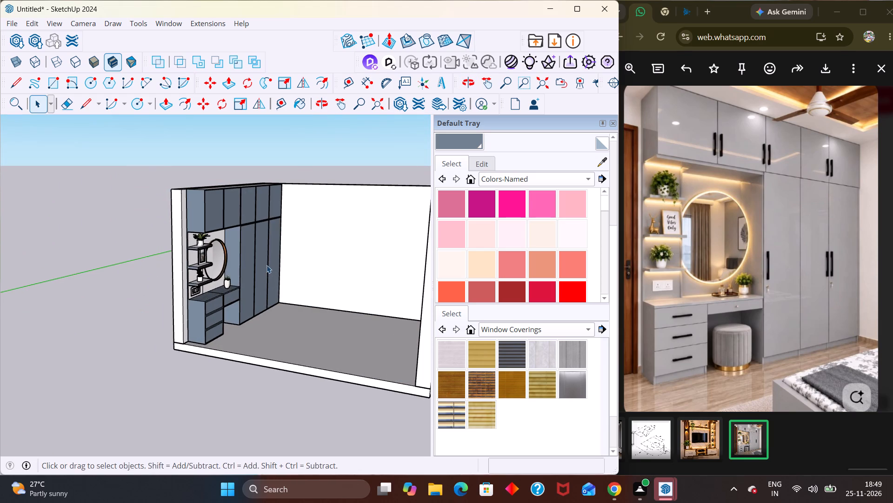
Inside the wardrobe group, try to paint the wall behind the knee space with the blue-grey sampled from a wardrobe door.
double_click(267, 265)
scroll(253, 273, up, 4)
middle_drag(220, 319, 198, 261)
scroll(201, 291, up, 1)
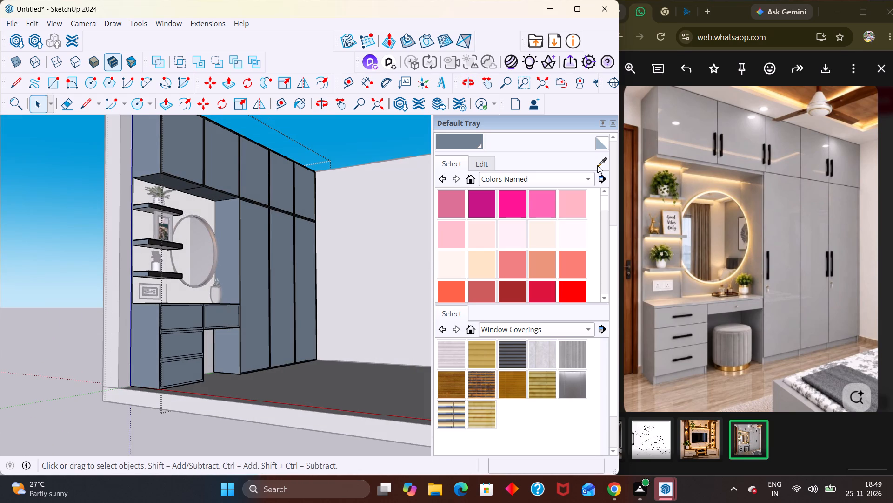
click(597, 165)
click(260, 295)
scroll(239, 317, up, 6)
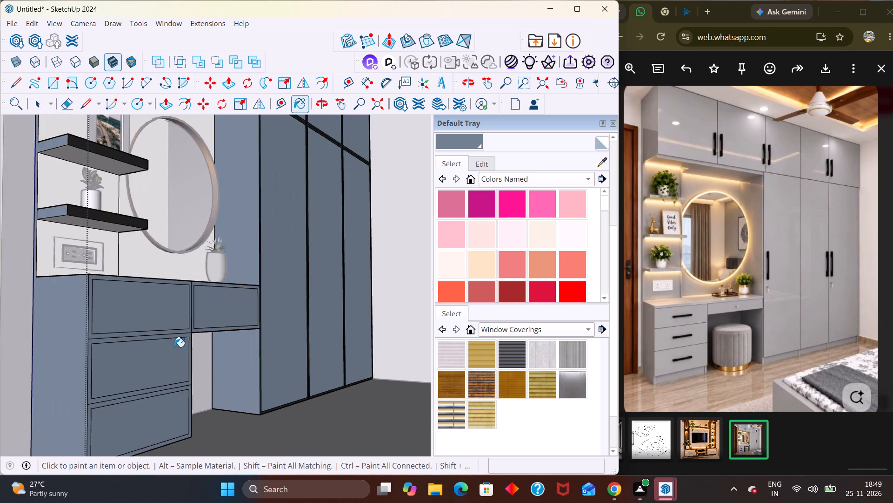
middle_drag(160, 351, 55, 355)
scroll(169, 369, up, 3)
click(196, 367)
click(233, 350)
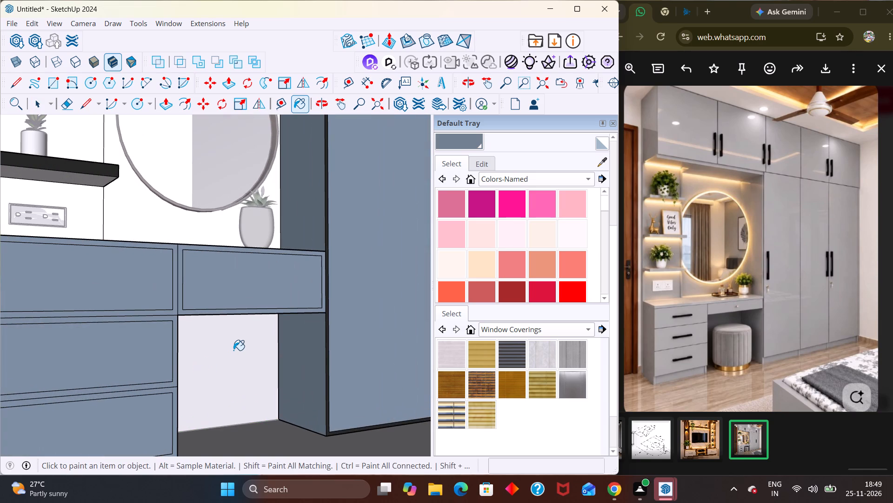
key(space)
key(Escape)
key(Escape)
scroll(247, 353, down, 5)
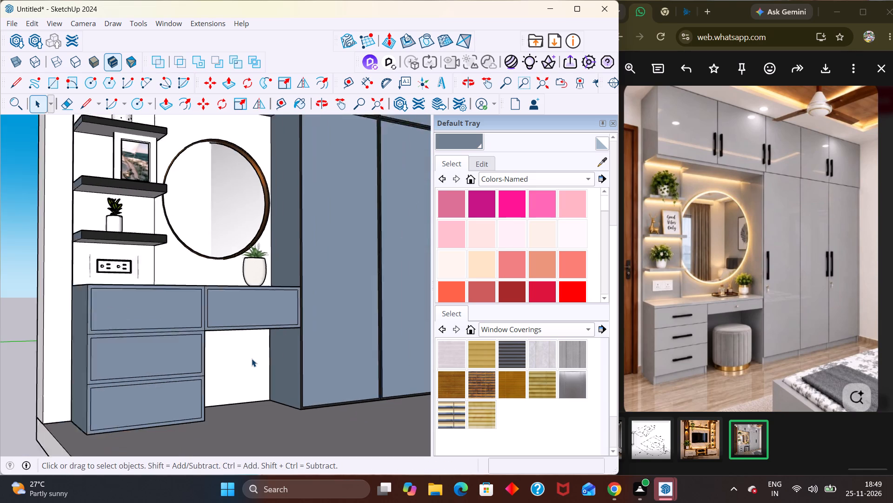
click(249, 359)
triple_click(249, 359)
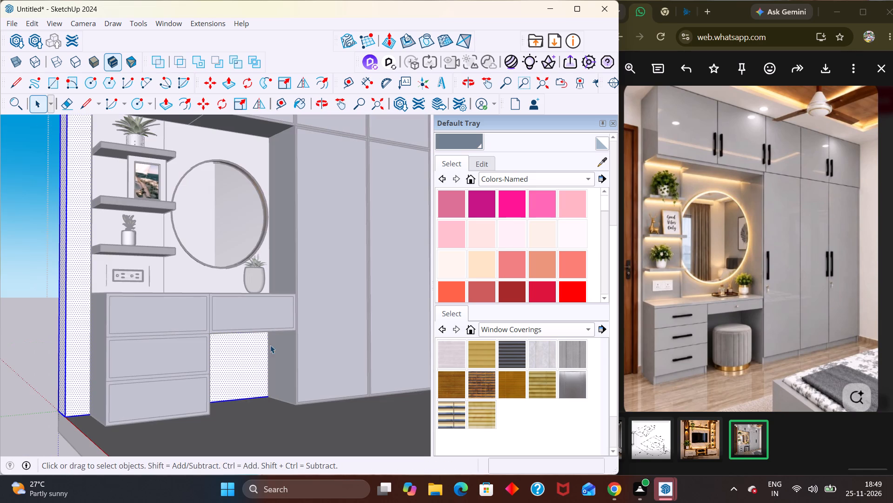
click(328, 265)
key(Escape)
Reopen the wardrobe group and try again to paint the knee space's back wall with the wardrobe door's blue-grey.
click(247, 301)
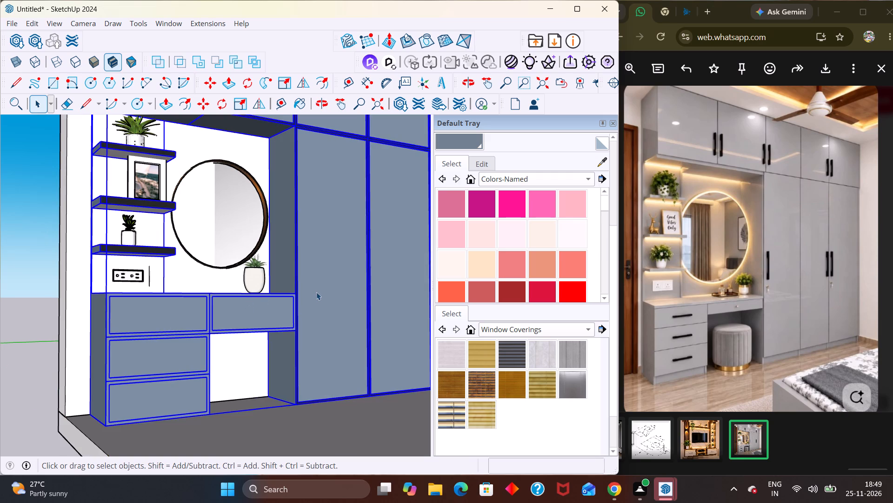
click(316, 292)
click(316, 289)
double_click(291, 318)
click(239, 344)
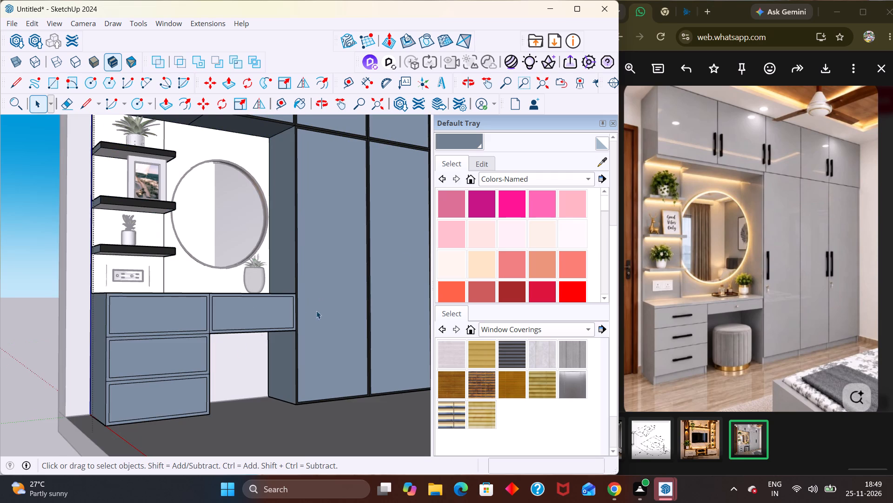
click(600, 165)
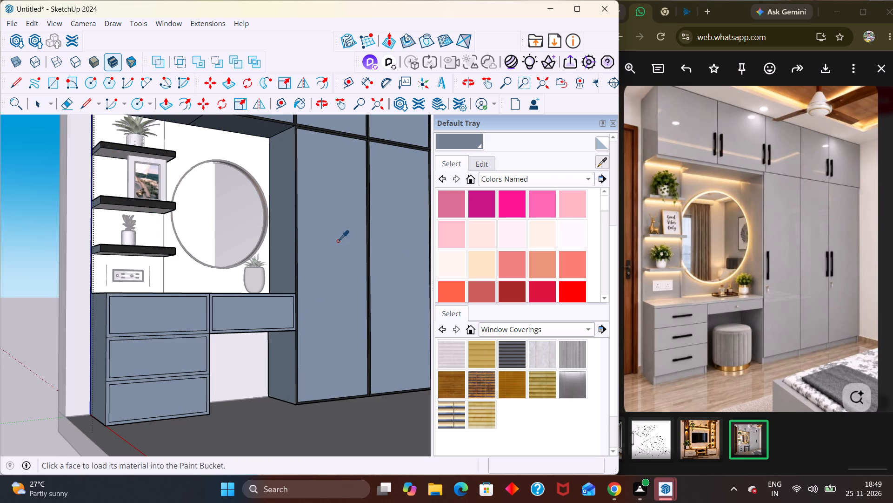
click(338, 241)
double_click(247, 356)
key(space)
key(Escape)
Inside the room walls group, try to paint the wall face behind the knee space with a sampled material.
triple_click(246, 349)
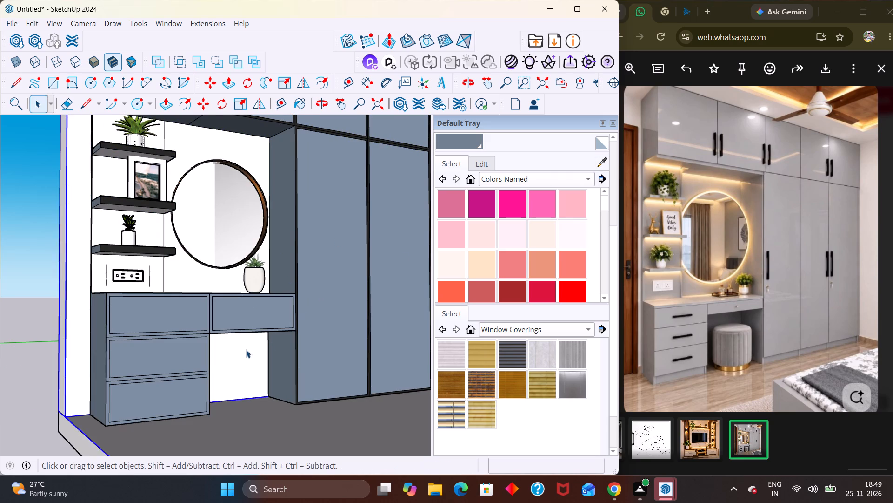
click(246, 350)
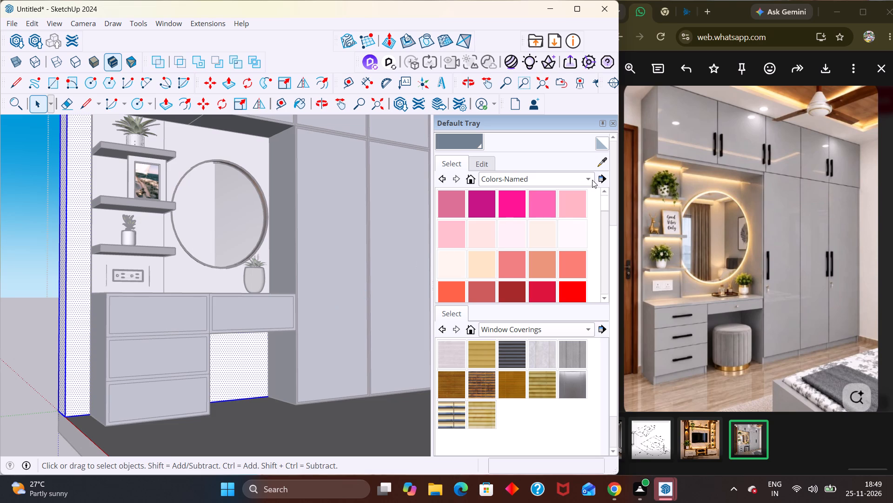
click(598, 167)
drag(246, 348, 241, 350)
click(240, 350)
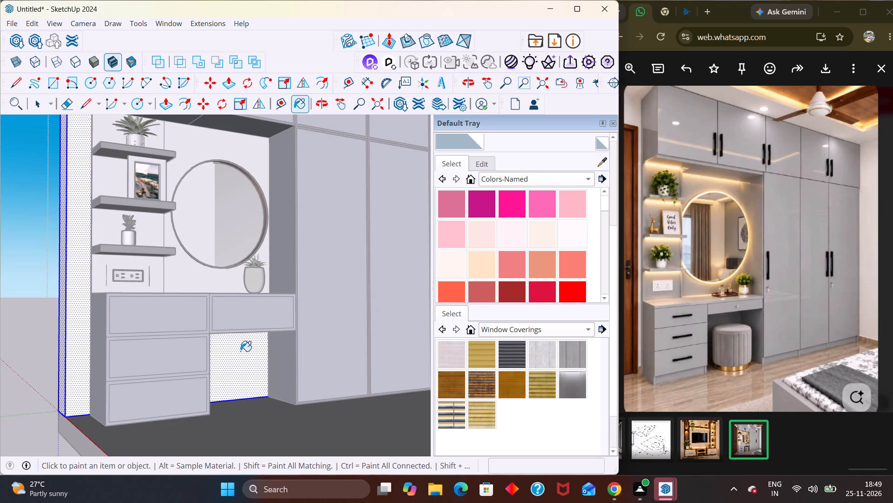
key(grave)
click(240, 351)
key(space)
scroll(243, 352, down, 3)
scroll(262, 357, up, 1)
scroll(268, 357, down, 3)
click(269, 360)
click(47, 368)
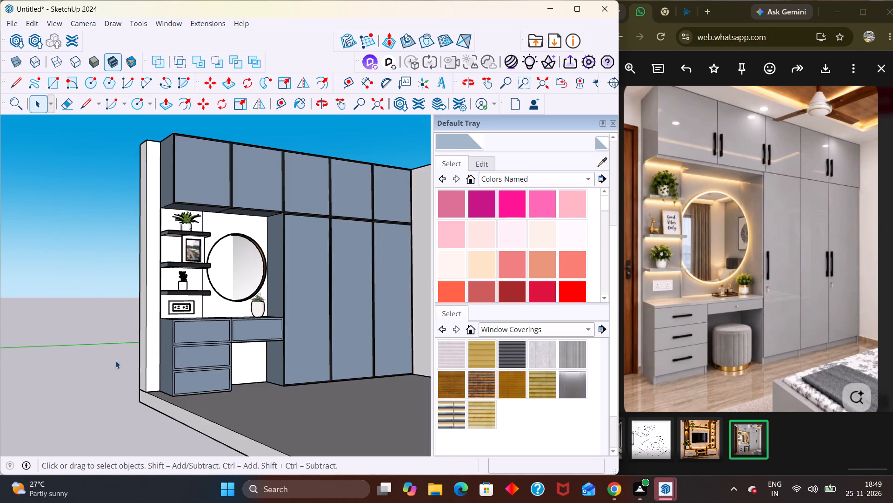
Examine the wardrobe, dressing niche, knee space and surrounding room walls from several angles.
middle_drag(180, 370, 207, 421)
scroll(204, 418, down, 2)
middle_drag(300, 399, 217, 413)
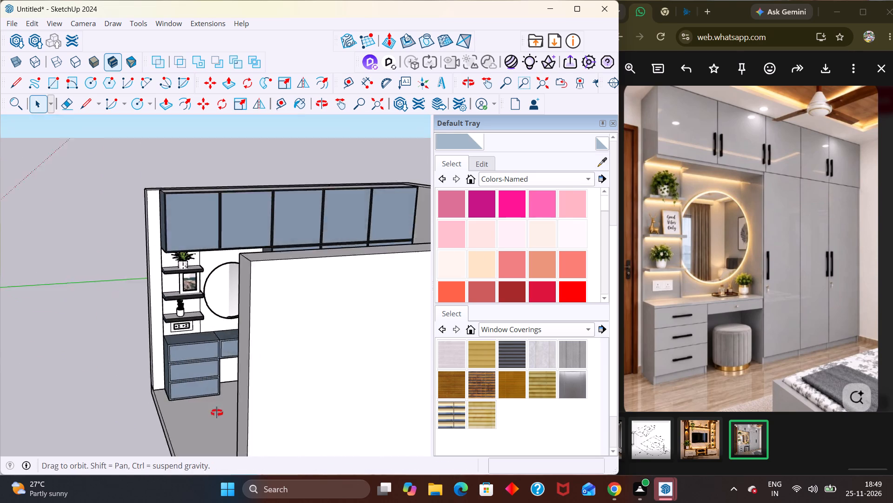
middle_drag(217, 413, 217, 408)
scroll(217, 408, up, 3)
middle_drag(272, 389, 360, 383)
scroll(133, 473, up, 2)
scroll(193, 411, down, 15)
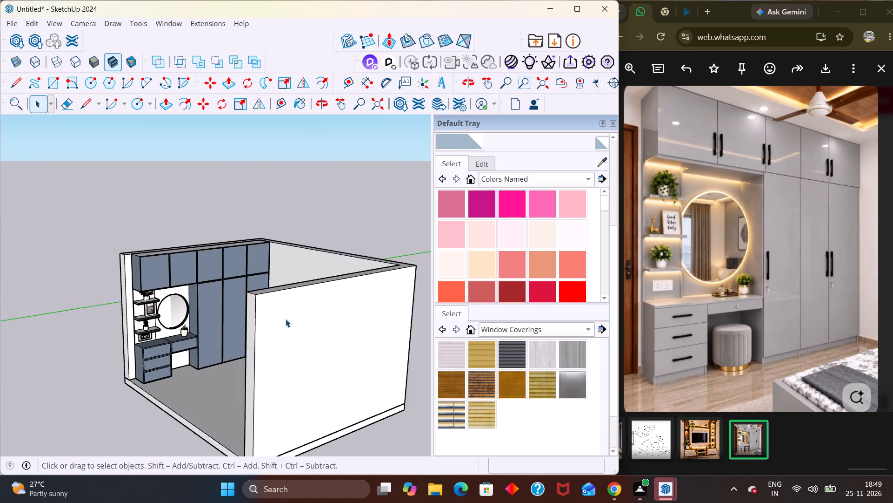
middle_drag(216, 372, 265, 409)
scroll(175, 249, up, 1)
scroll(232, 321, down, 2)
middle_drag(192, 381, 131, 331)
scroll(131, 331, up, 1)
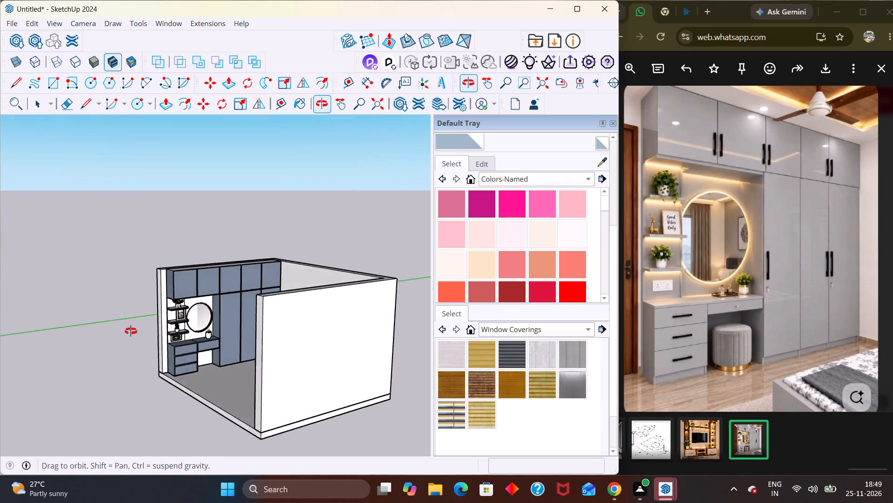
middle_drag(131, 331, 197, 345)
scroll(131, 331, up, 10)
middle_drag(200, 345, 101, 310)
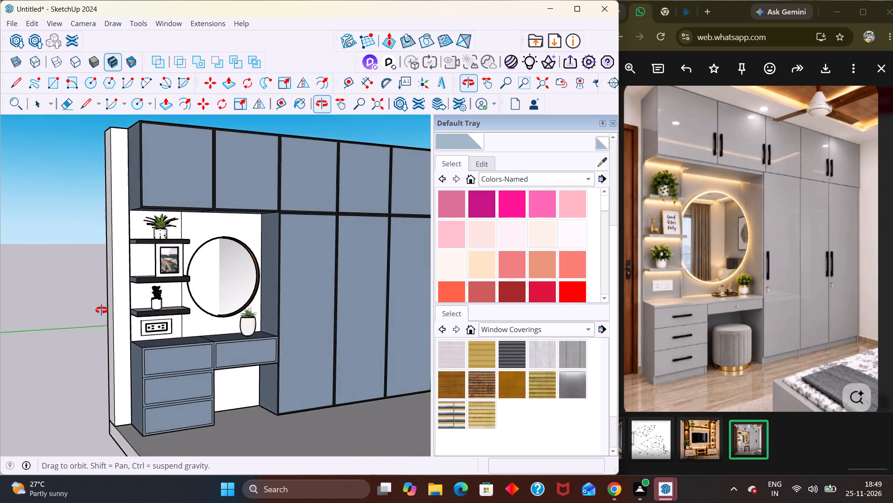
scroll(101, 310, up, 2)
middle_drag(101, 310, 117, 291)
scroll(127, 281, up, 1)
scroll(186, 275, down, 1)
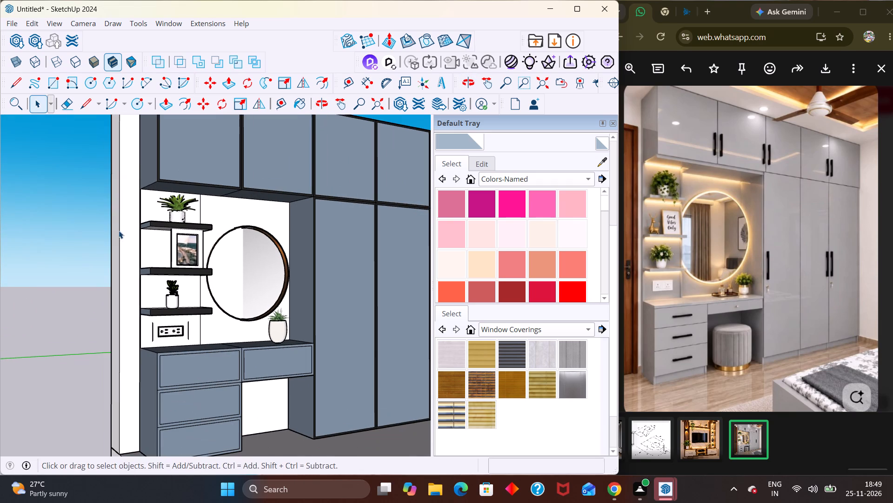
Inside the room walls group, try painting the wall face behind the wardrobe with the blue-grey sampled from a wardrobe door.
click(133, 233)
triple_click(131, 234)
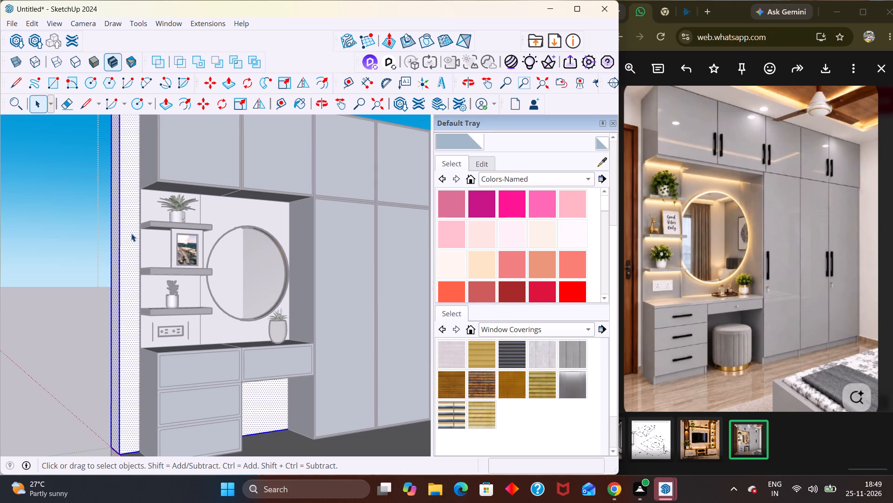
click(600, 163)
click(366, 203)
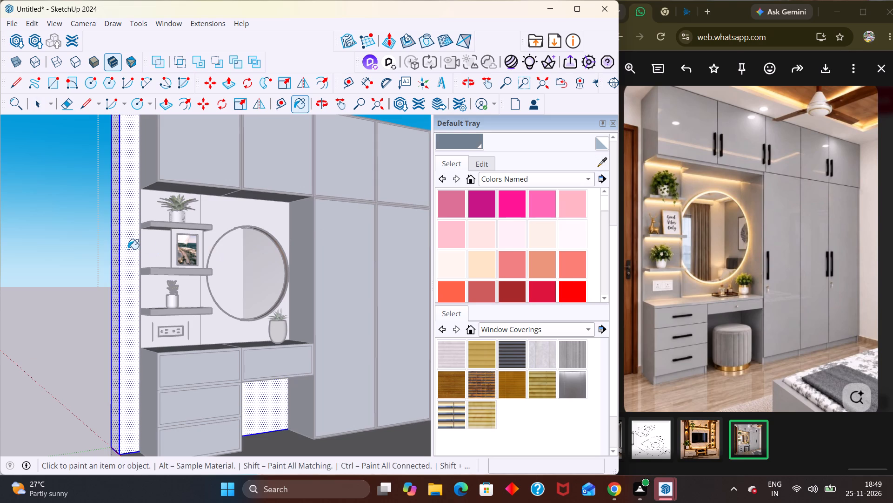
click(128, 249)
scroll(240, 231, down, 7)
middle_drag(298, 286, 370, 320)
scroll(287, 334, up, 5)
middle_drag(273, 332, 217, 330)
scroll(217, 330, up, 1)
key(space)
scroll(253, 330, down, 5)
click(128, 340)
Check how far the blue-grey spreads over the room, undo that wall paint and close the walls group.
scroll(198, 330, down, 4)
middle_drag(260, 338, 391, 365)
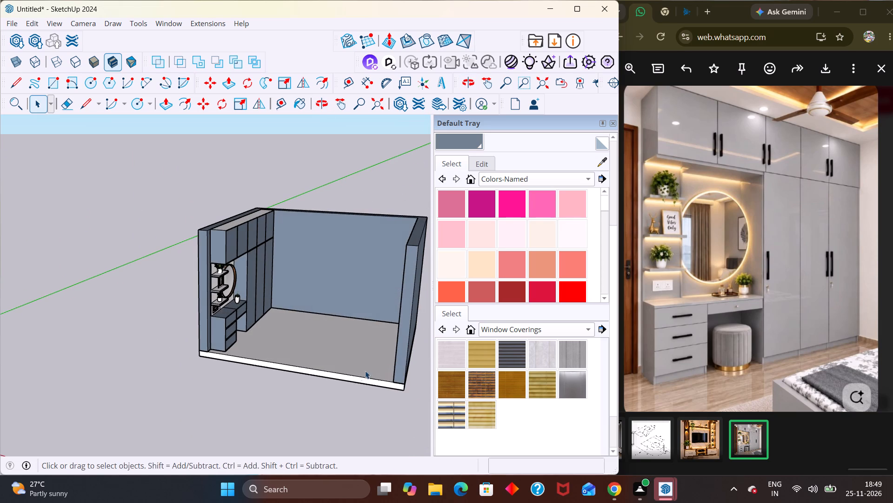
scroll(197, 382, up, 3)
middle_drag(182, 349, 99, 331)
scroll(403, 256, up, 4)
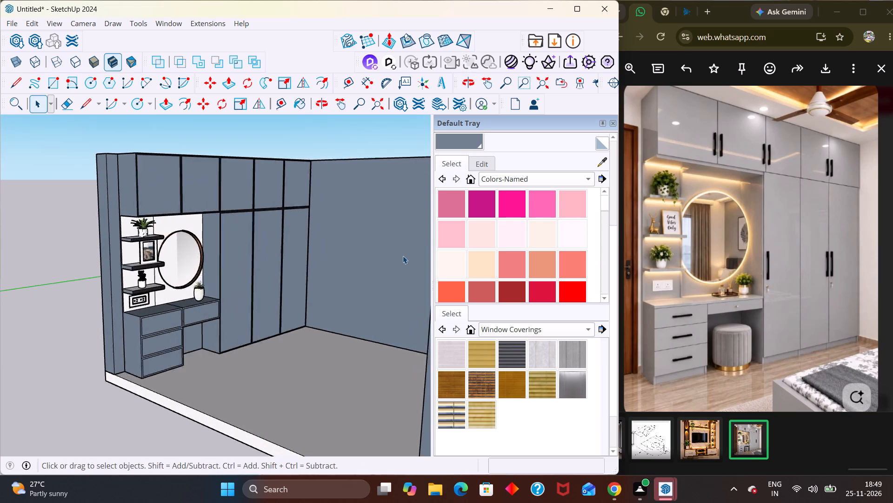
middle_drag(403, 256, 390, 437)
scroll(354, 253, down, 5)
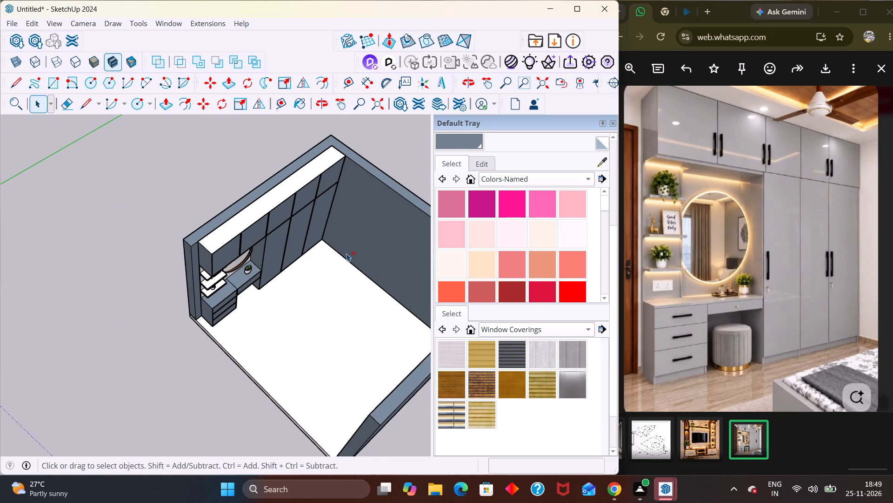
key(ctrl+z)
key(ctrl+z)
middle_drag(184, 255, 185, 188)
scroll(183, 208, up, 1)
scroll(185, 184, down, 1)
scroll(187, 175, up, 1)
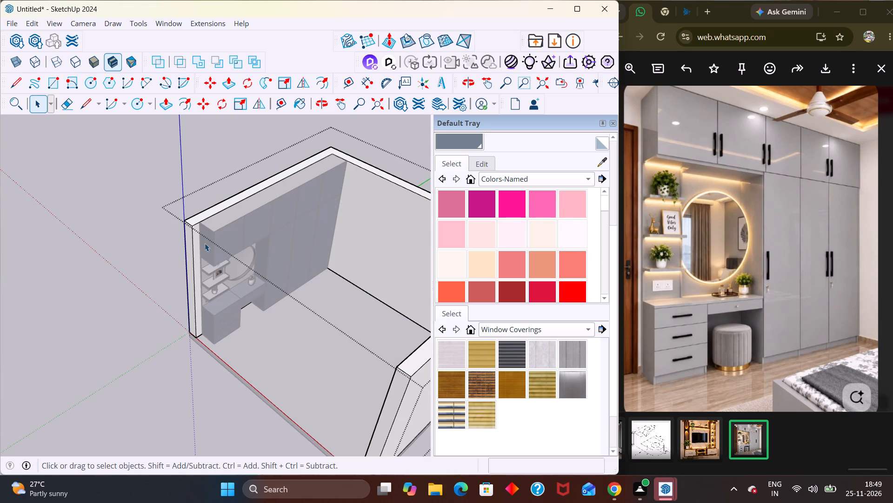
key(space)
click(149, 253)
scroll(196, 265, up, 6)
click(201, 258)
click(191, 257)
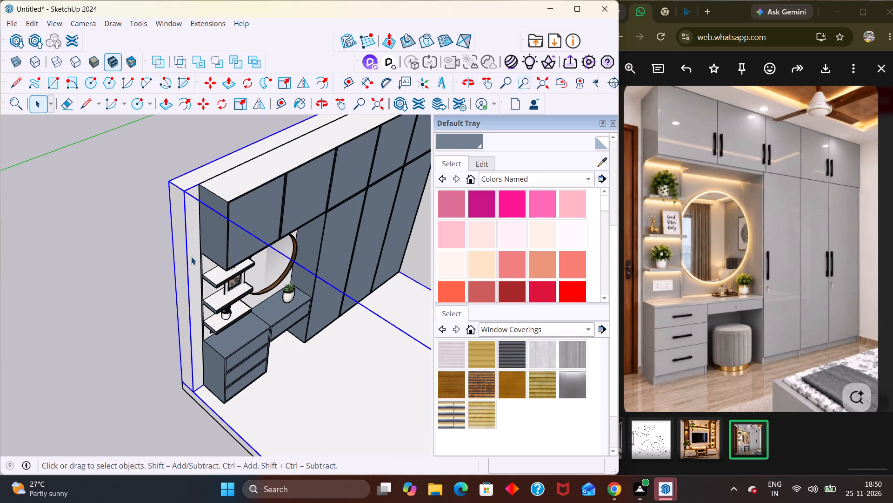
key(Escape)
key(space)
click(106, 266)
Open the room walls group and copy the inner wall face behind the wardrobe together with its edges.
scroll(218, 299, up, 3)
click(192, 297)
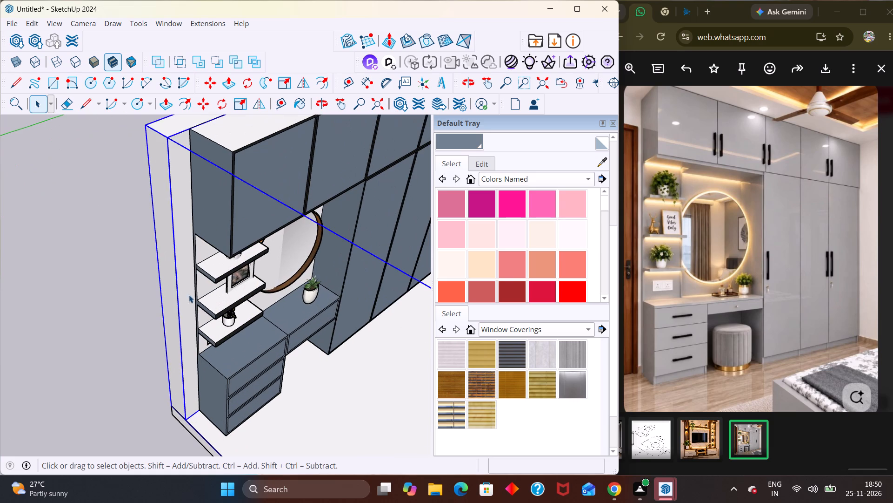
double_click(173, 287)
click(173, 287)
click(177, 292)
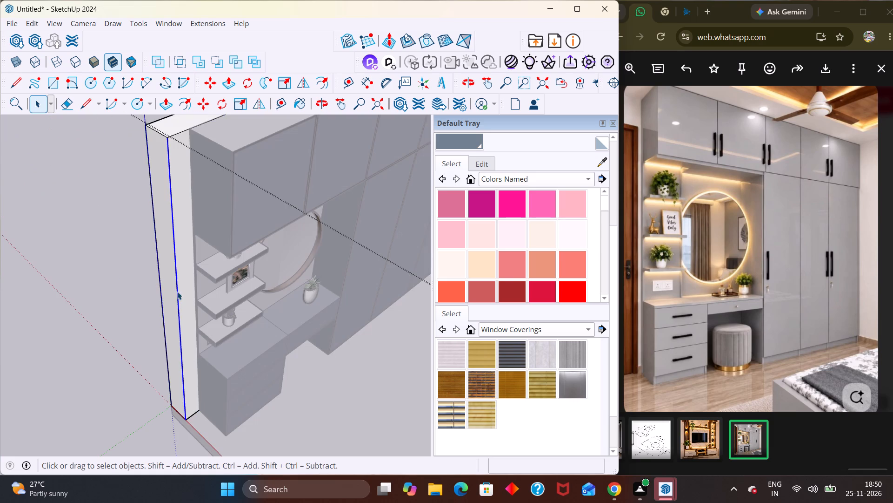
double_click(183, 288)
scroll(211, 265, down, 2)
scroll(211, 265, up, 1)
scroll(211, 265, down, 5)
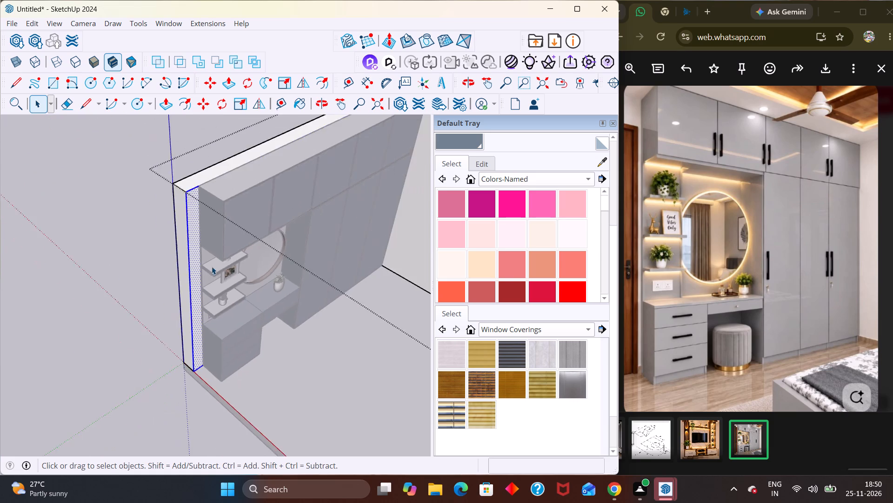
scroll(212, 266, down, 4)
middle_drag(218, 281, 181, 186)
scroll(188, 269, up, 4)
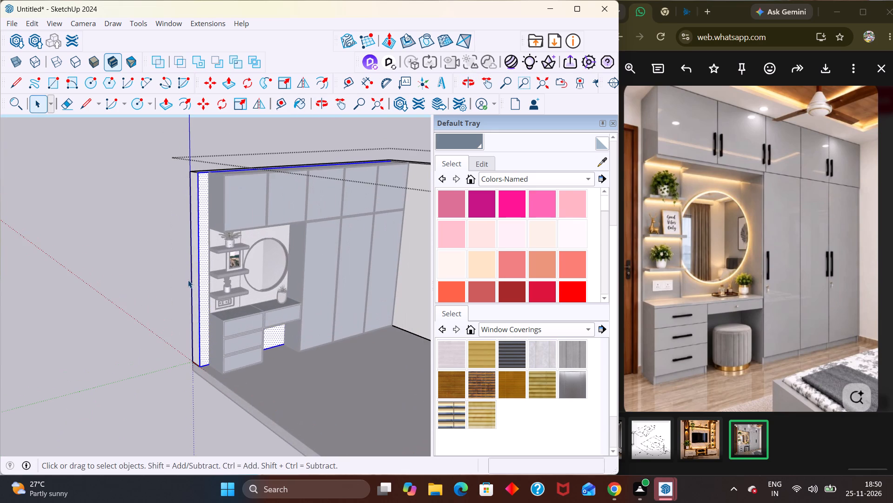
right_click(209, 272)
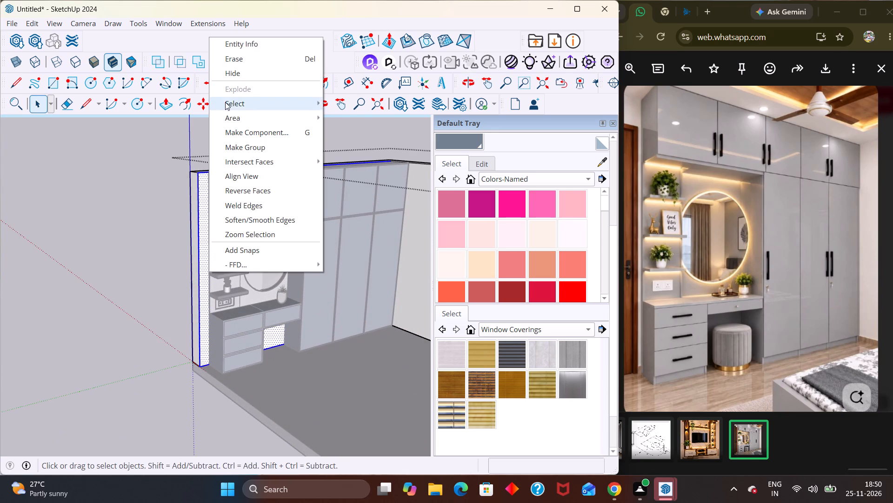
click(53, 28)
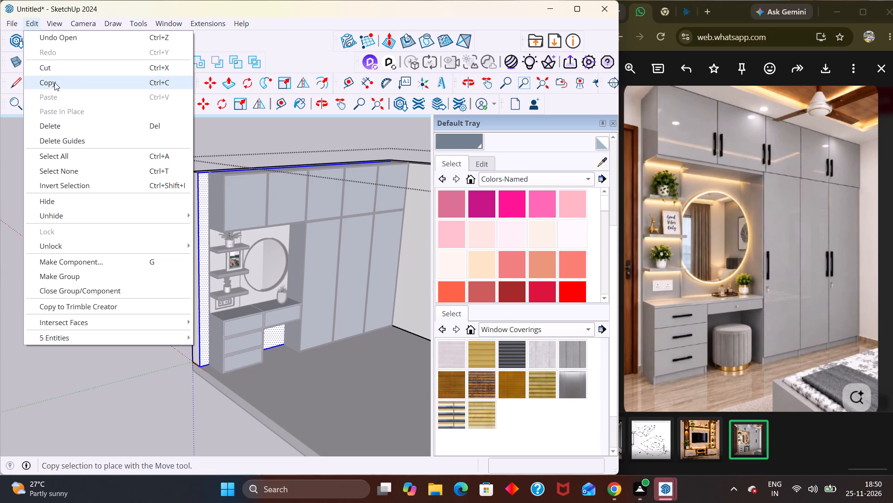
click(54, 83)
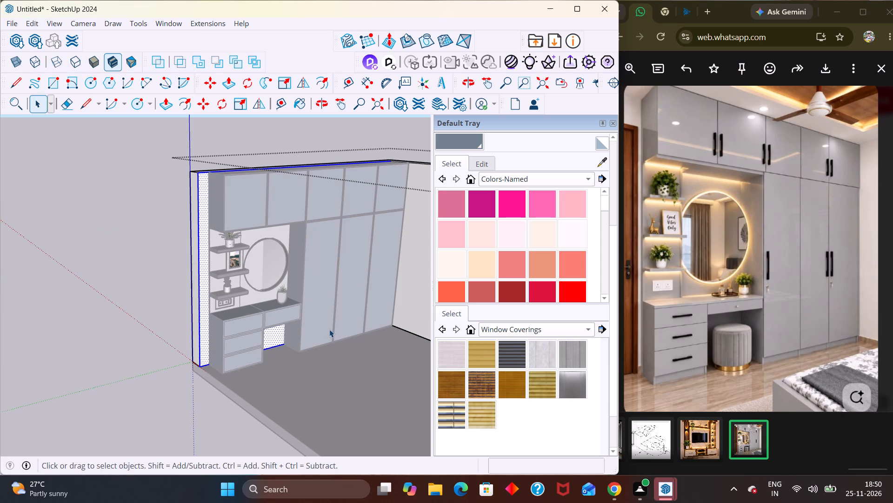
Leave the walls group, open the wardrobe group and paste the copied wall face in place there.
key(space)
click(245, 211)
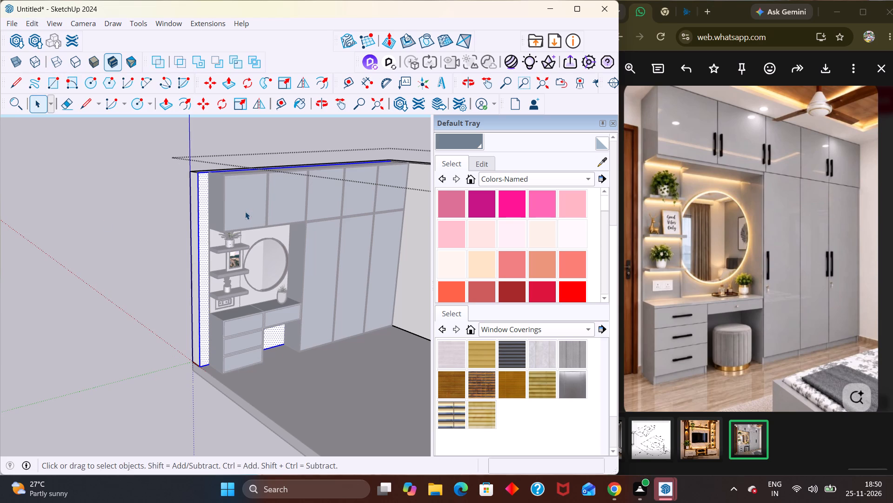
click(245, 211)
key(space)
click(107, 224)
double_click(248, 196)
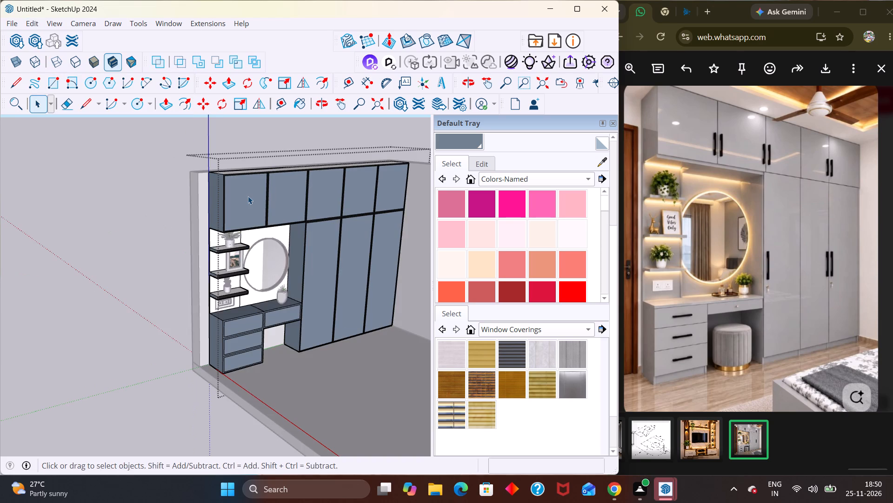
right_click(248, 196)
click(176, 217)
double_click(267, 193)
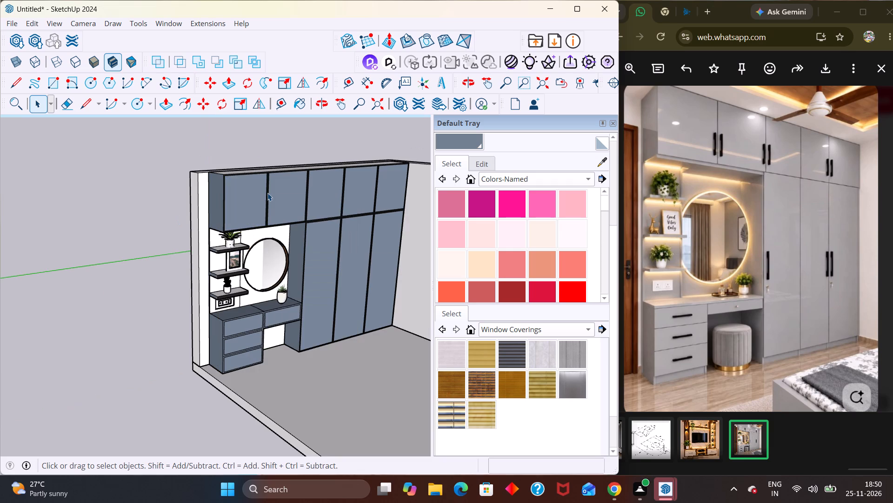
click(29, 20)
click(82, 115)
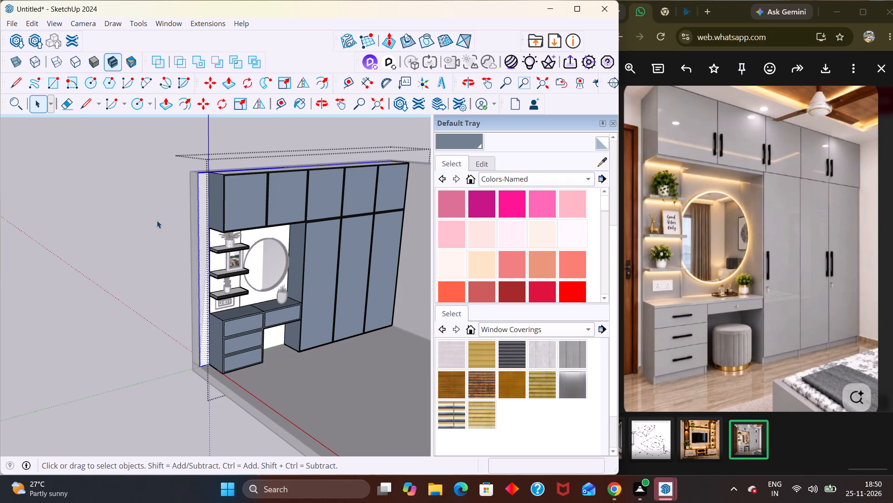
Paint the pasted face beside the wardrobe and behind the knee space with the wardrobe door's blue-grey, and close the group.
drag(173, 241, 205, 272)
scroll(215, 263, up, 6)
click(210, 230)
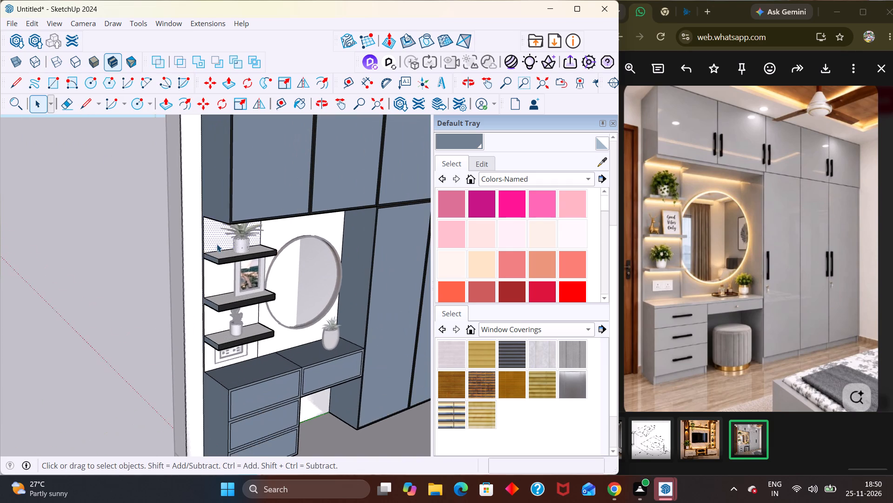
scroll(217, 244, down, 3)
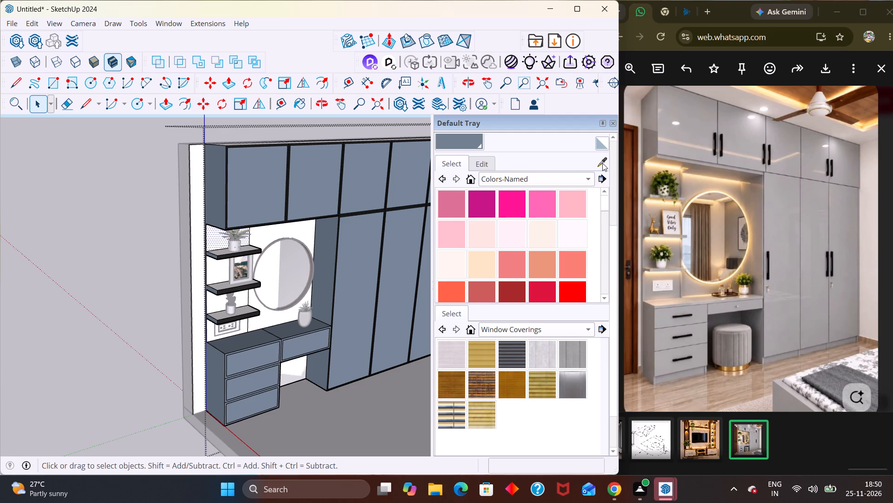
click(602, 163)
click(328, 186)
click(198, 197)
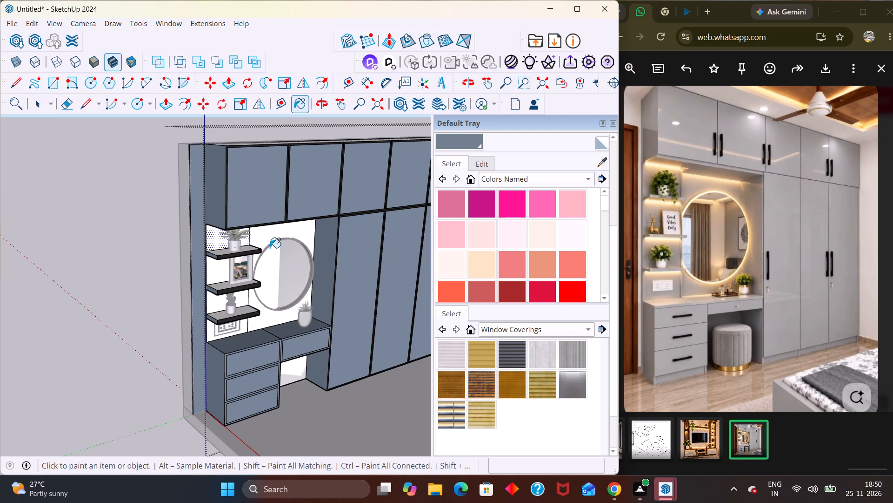
scroll(270, 248, up, 2)
click(309, 394)
scroll(299, 387, down, 5)
key(space)
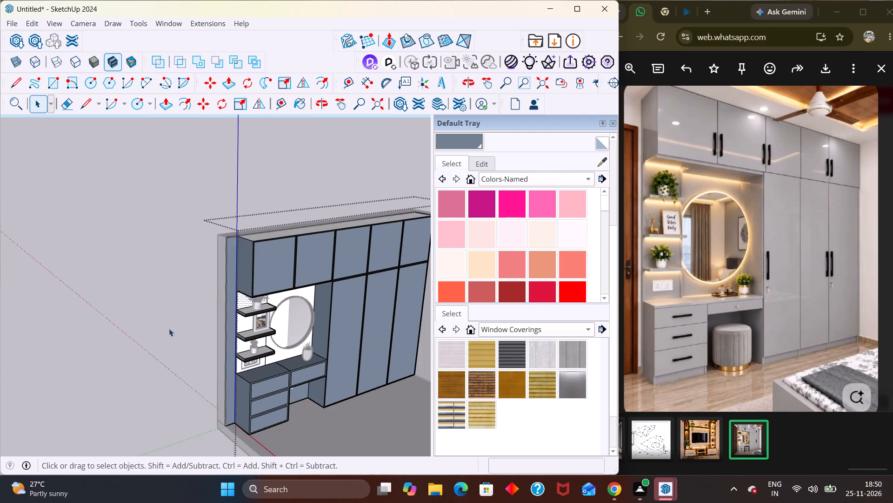
click(85, 299)
key(Escape)
key(space)
scroll(156, 286, down, 5)
middle_drag(199, 310, 225, 296)
click(153, 318)
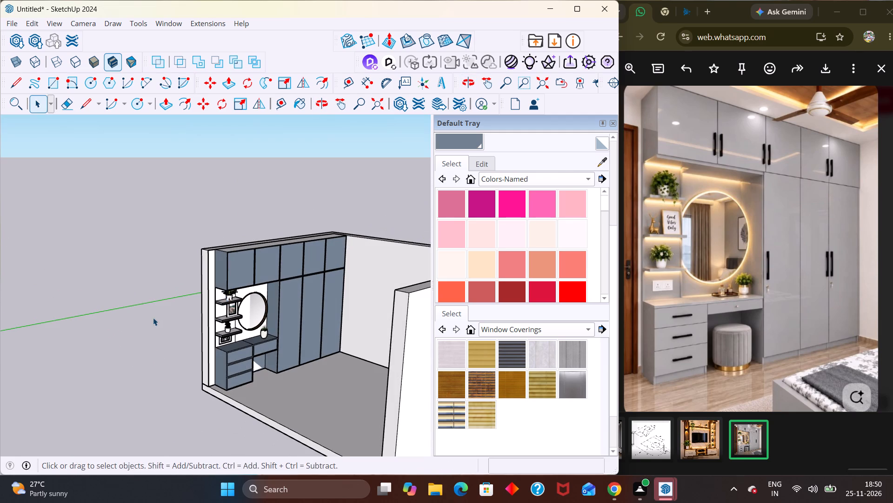
Examine the blue-grey face in the knee space and beside the wardrobe from several angles.
middle_drag(203, 333, 153, 332)
scroll(149, 334, up, 4)
middle_drag(229, 299, 118, 352)
scroll(118, 352, down, 5)
middle_drag(155, 338, 157, 318)
scroll(156, 334, up, 2)
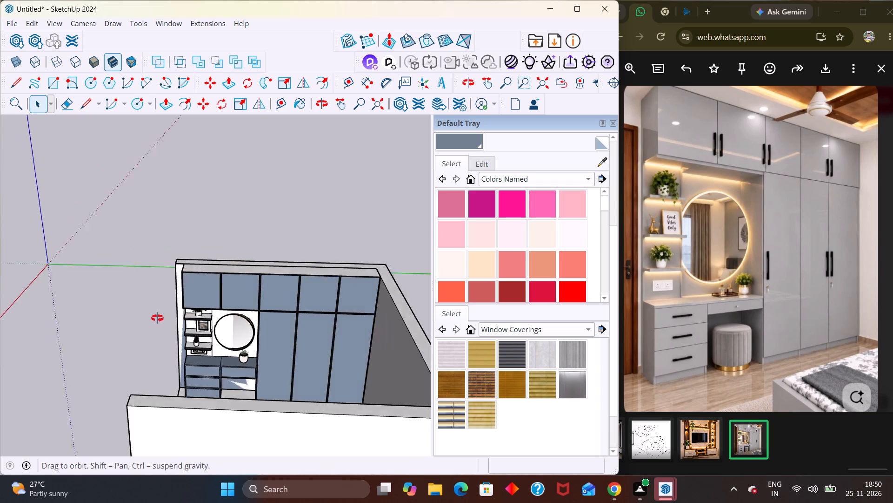
middle_drag(157, 318, 156, 304)
scroll(157, 318, up, 1)
middle_drag(150, 292, 167, 346)
scroll(160, 372, up, 3)
middle_drag(182, 313, 73, 430)
scroll(73, 430, down, 8)
middle_drag(238, 380, 439, 109)
scroll(439, 109, up, 3)
middle_drag(306, 228, 368, 346)
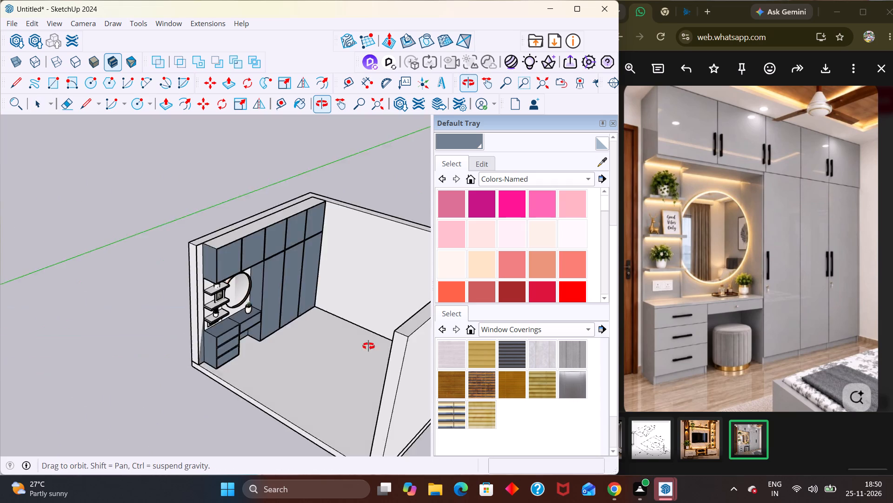
middle_drag(368, 346, 362, 344)
scroll(358, 343, up, 3)
middle_drag(248, 322, 199, 260)
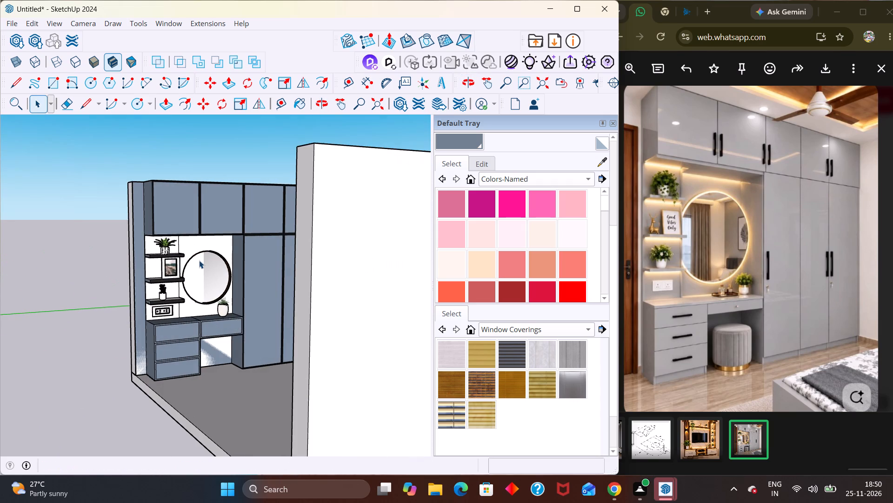
Examine the finished wardrobe and dressing unit in the room from several angles and distances against the reference photo.
scroll(199, 260, up, 1)
scroll(202, 263, down, 3)
scroll(311, 282, down, 6)
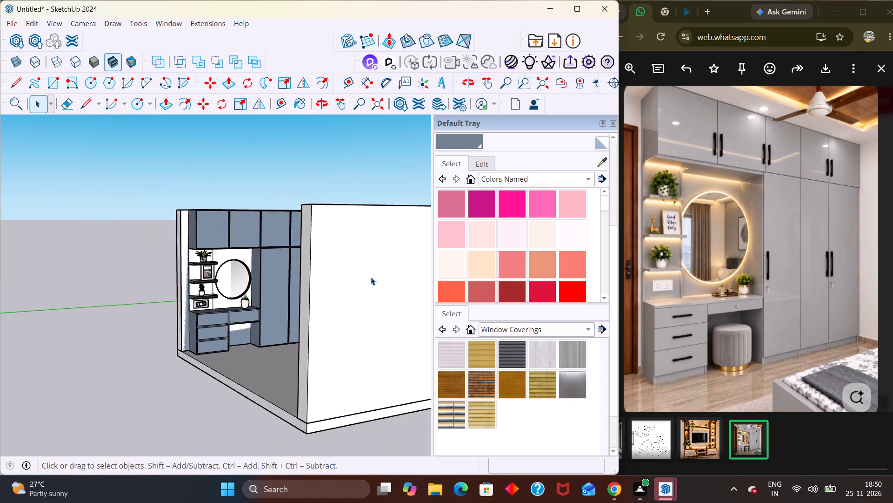
scroll(371, 277, down, 3)
middle_drag(268, 292, 254, 235)
scroll(254, 235, up, 1)
middle_drag(274, 246, 380, 325)
scroll(285, 312, up, 1)
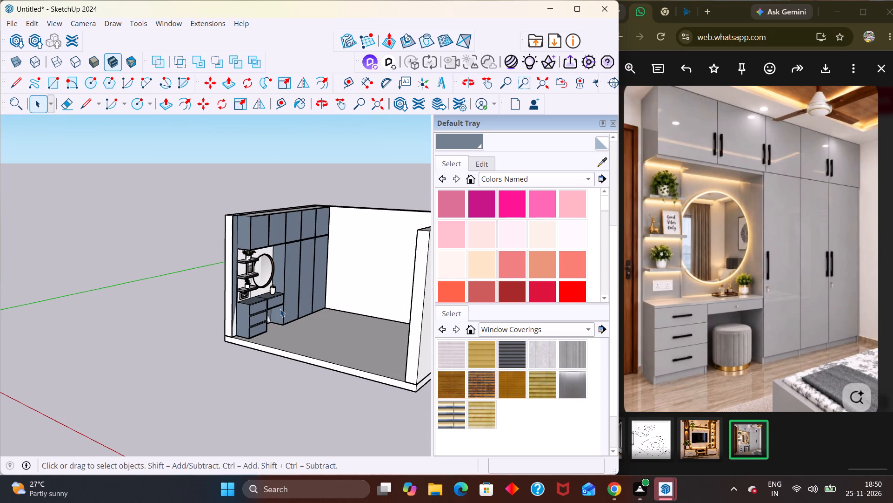
middle_drag(280, 309, 259, 310)
scroll(201, 296, up, 1)
scroll(189, 290, down, 1)
scroll(187, 288, up, 2)
scroll(171, 269, down, 2)
scroll(171, 269, up, 2)
middle_drag(218, 299, 170, 292)
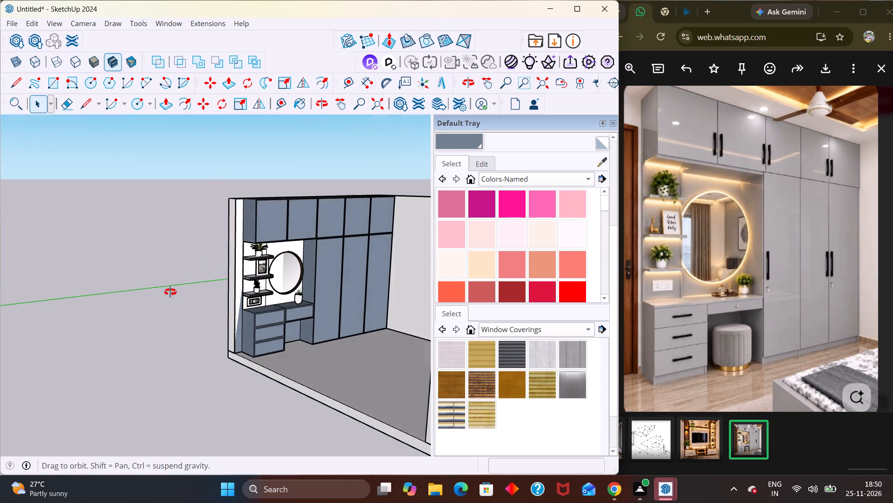
middle_drag(170, 292, 165, 291)
scroll(222, 262, up, 3)
middle_drag(248, 292, 226, 292)
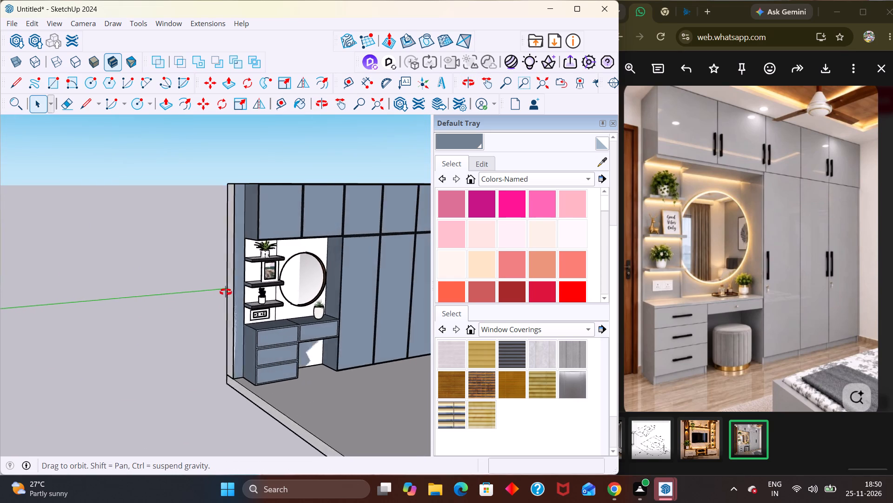
middle_drag(226, 292, 179, 291)
scroll(208, 291, up, 1)
middle_drag(224, 290, 236, 271)
scroll(243, 264, up, 2)
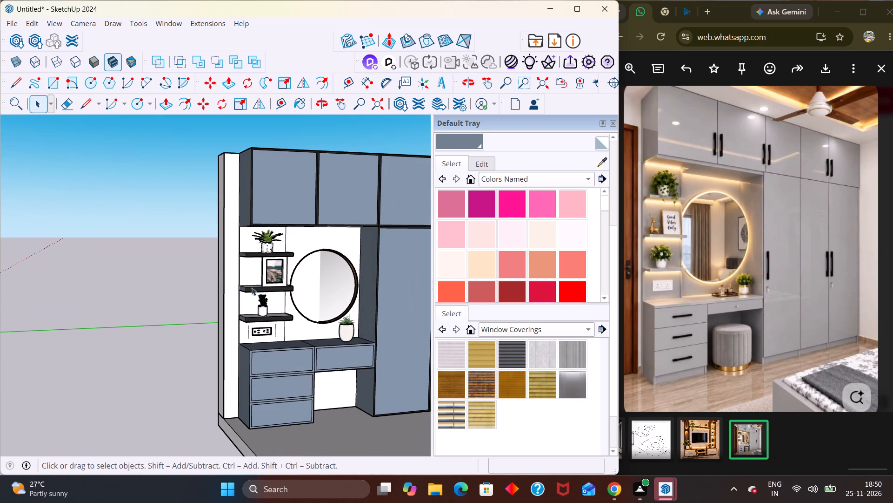
scroll(248, 319, down, 5)
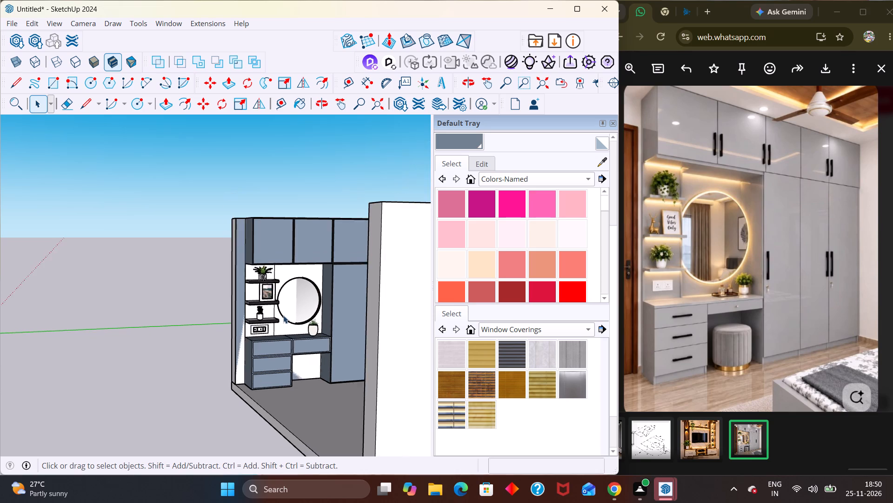
Examine the blue-grey face beside the drawer unit and behind the knee space closely from above, below and the front.
middle_drag(287, 314, 335, 297)
scroll(256, 321, up, 3)
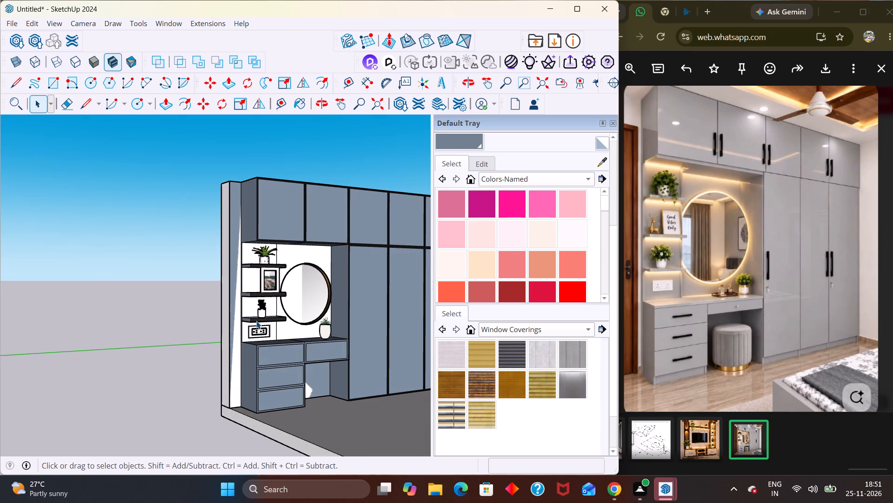
scroll(315, 308, up, 2)
middle_drag(259, 367, 239, 416)
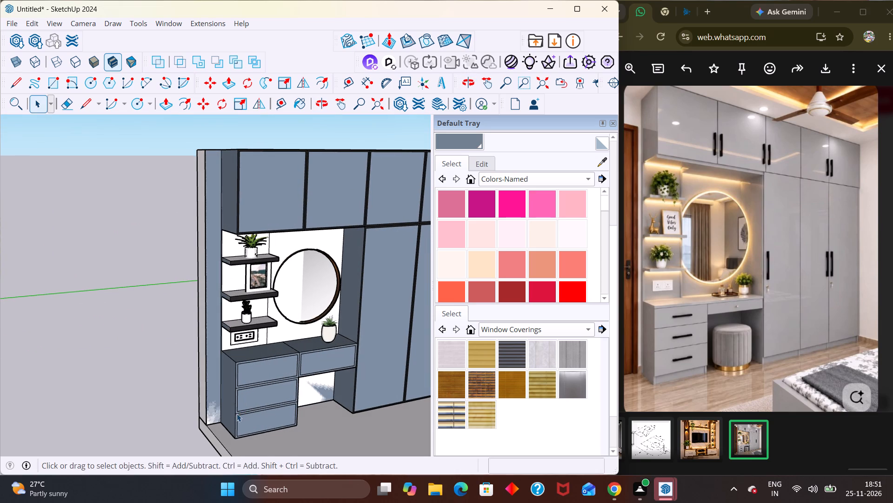
middle_drag(237, 414, 233, 452)
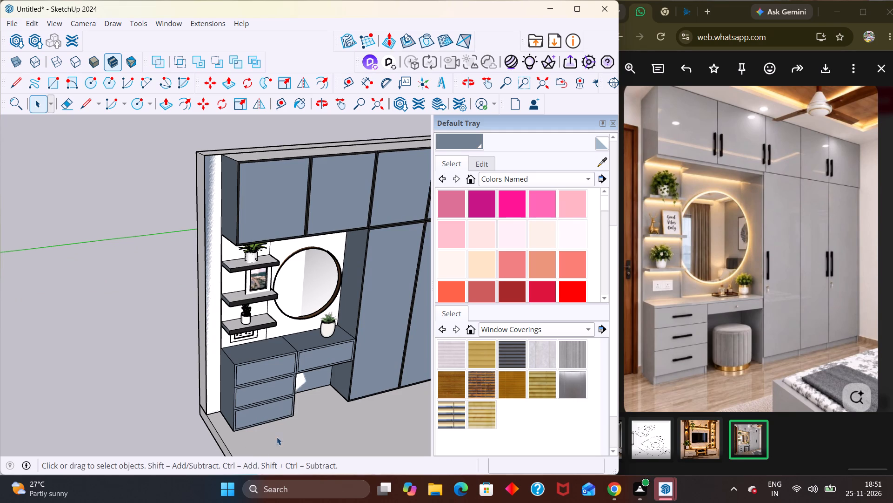
scroll(187, 366, up, 1)
scroll(195, 322, down, 3)
middle_drag(222, 335, 250, 314)
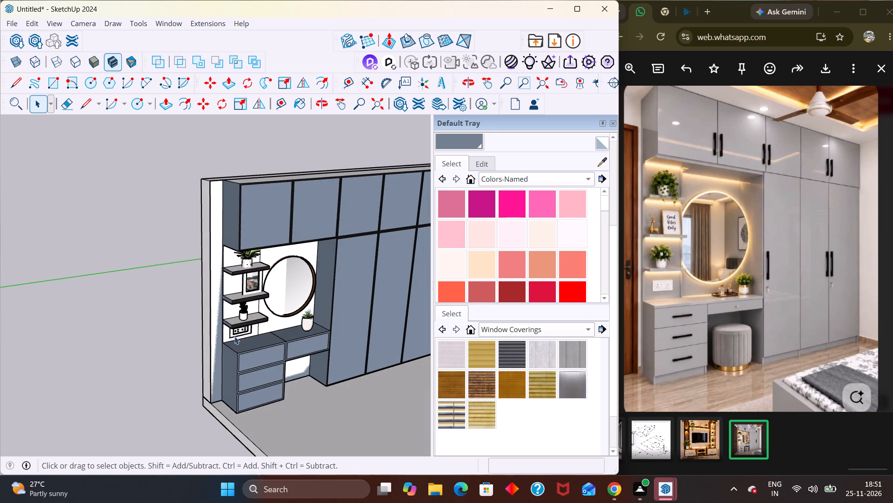
middle_click(234, 336)
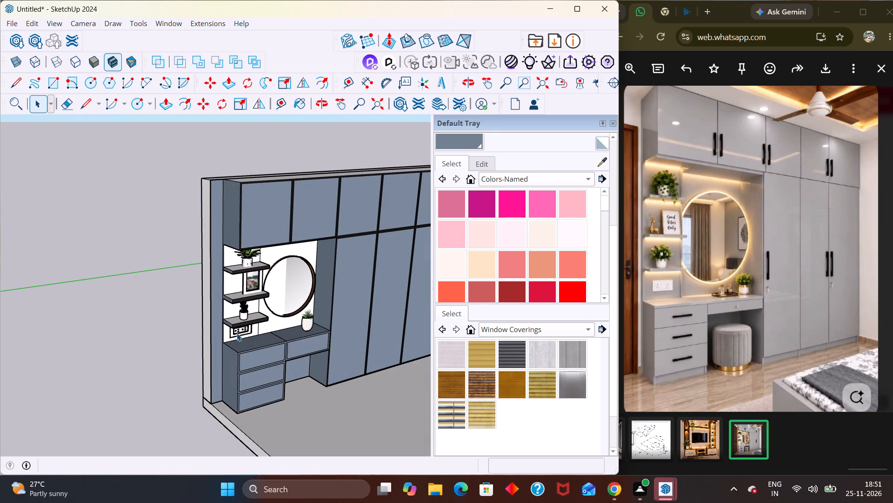
scroll(270, 328, down, 4)
middle_drag(275, 328, 327, 294)
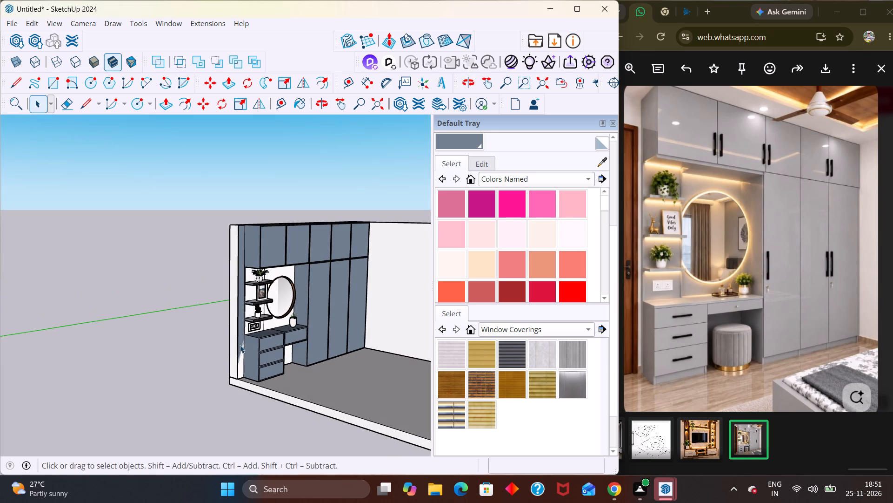
middle_click(234, 351)
scroll(234, 352, down, 1)
middle_drag(258, 367, 247, 293)
scroll(248, 295, up, 5)
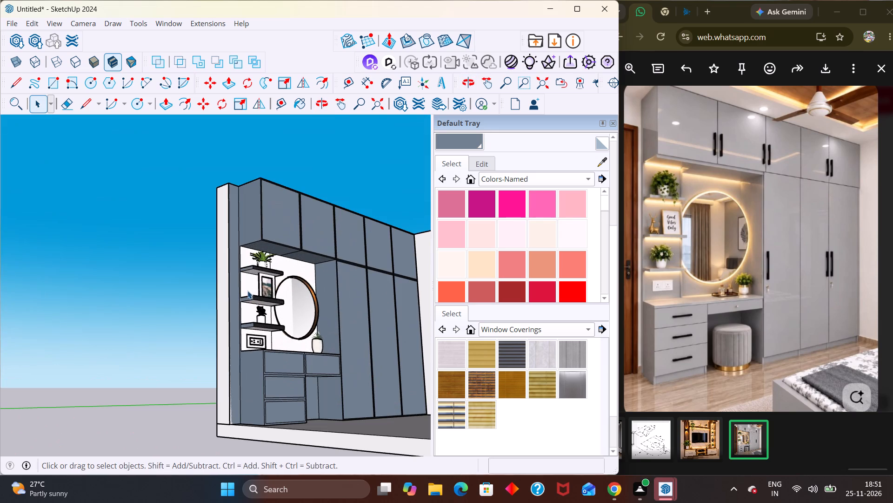
middle_drag(247, 291, 265, 344)
scroll(265, 344, up, 2)
middle_drag(239, 353, 228, 388)
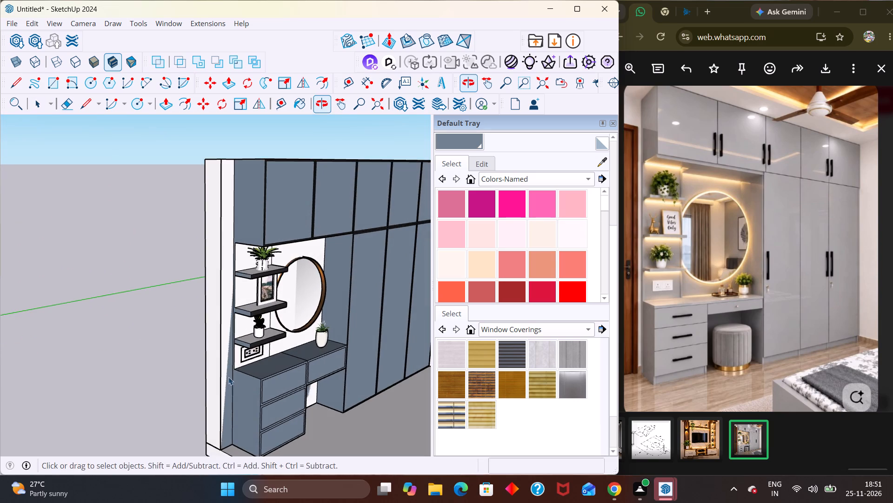
scroll(228, 377, down, 4)
middle_drag(247, 372, 205, 304)
scroll(220, 304, up, 1)
scroll(214, 306, down, 7)
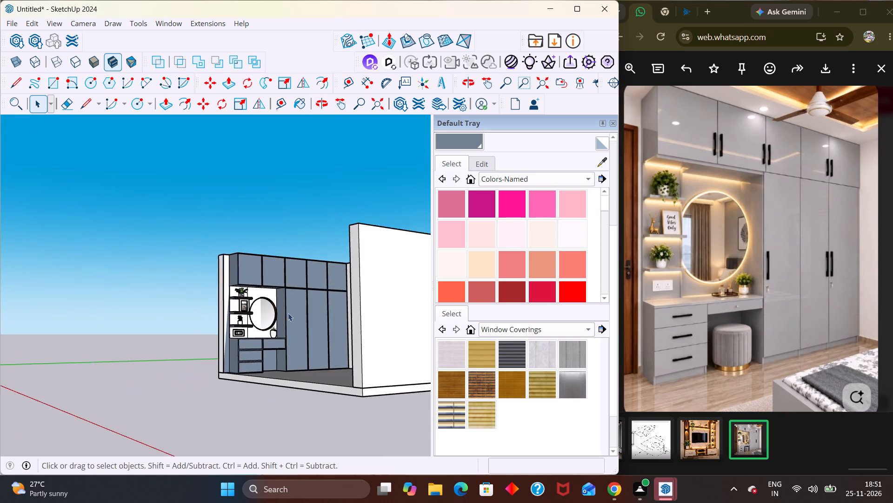
middle_drag(320, 300, 350, 267)
scroll(350, 267, up, 2)
scroll(350, 267, down, 1)
scroll(350, 267, up, 1)
middle_drag(277, 281, 253, 324)
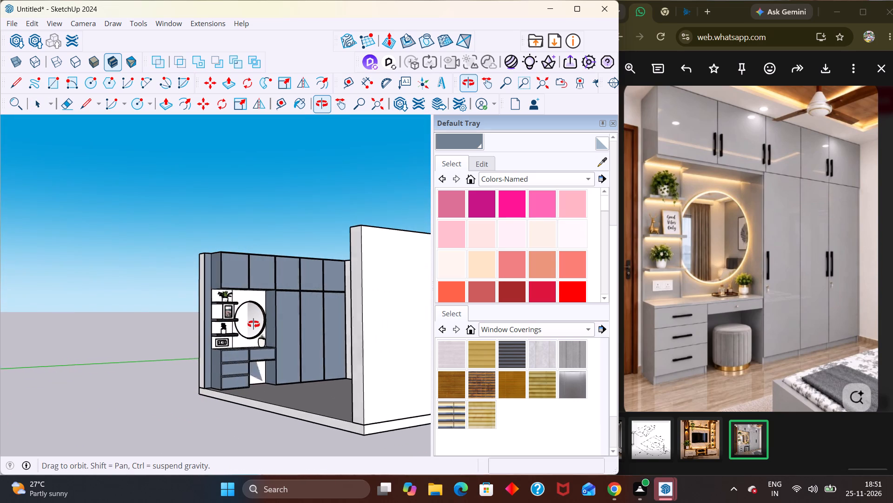
middle_drag(253, 324, 233, 325)
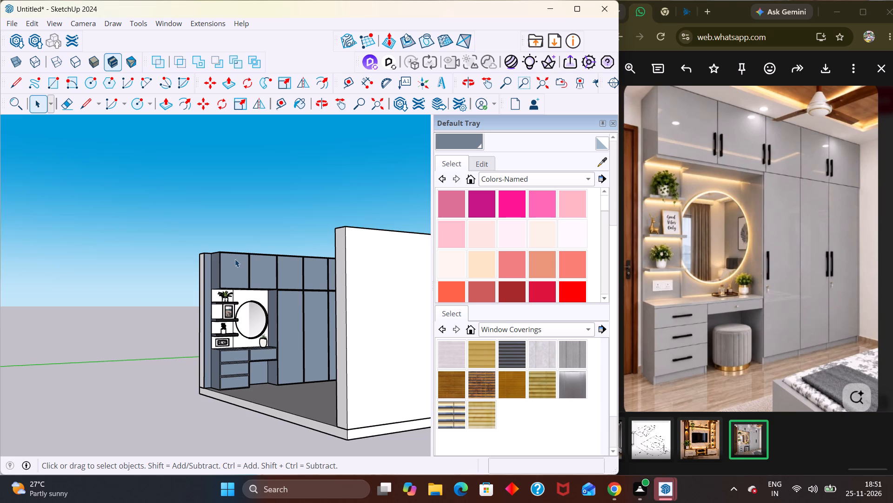
Review the upper cabinets, shelves and mirror up close, and the whole wardrobe wall within the room.
scroll(247, 297, up, 6)
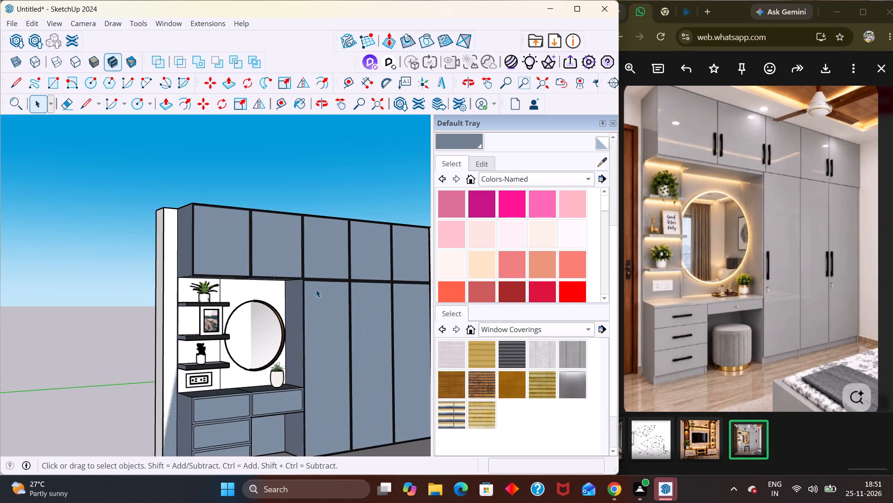
scroll(337, 275, up, 1)
scroll(338, 274, down, 9)
middle_drag(346, 294, 442, 340)
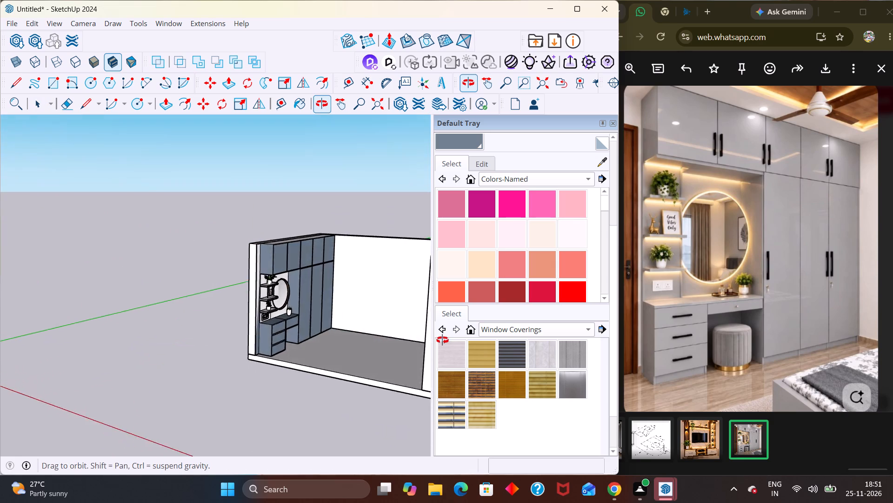
middle_drag(442, 340, 372, 348)
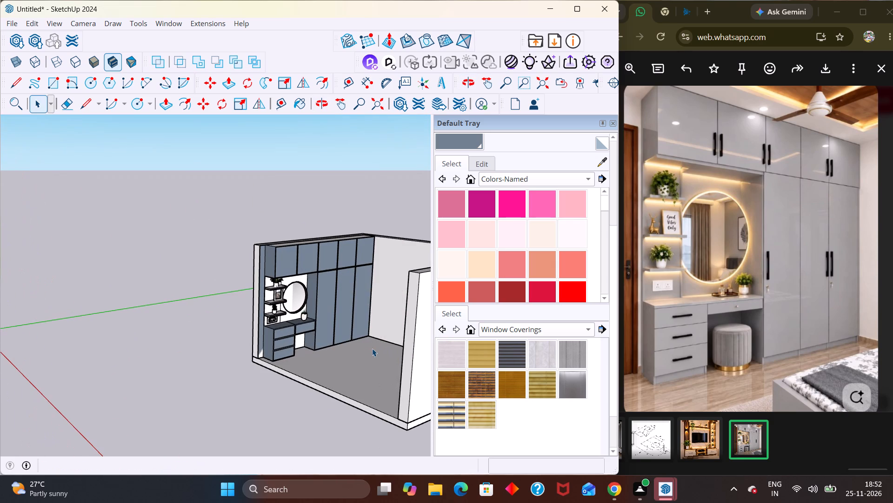
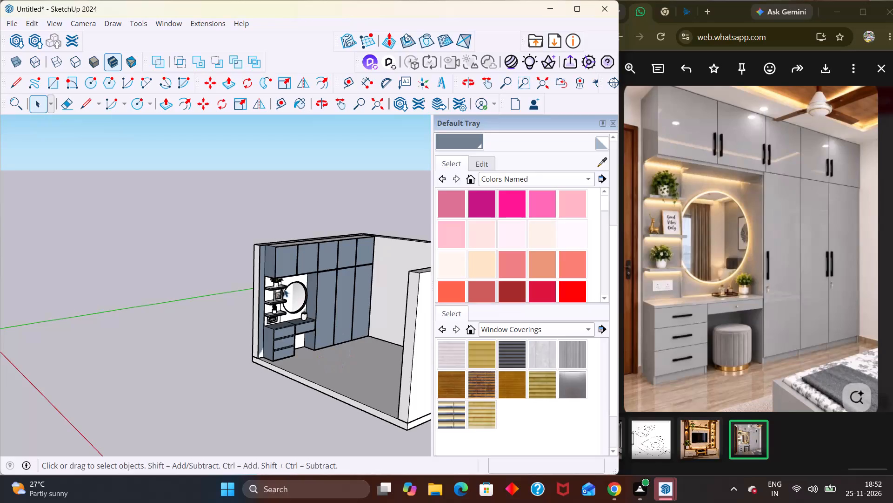
Examine the drawer unit, knee space and shelves from the open side of the room.
scroll(203, 291, up, 3)
middle_drag(333, 365, 252, 361)
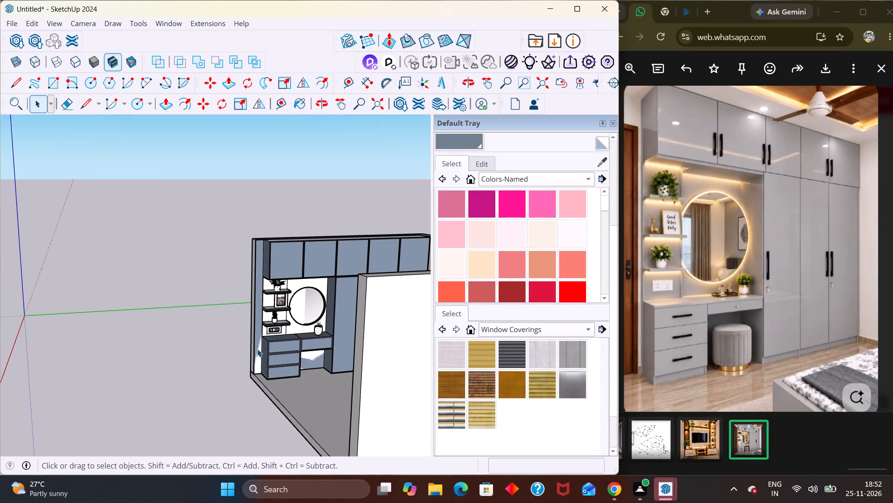
scroll(266, 360, up, 3)
middle_drag(265, 357, 268, 297)
middle_drag(270, 312, 289, 381)
scroll(289, 381, up, 1)
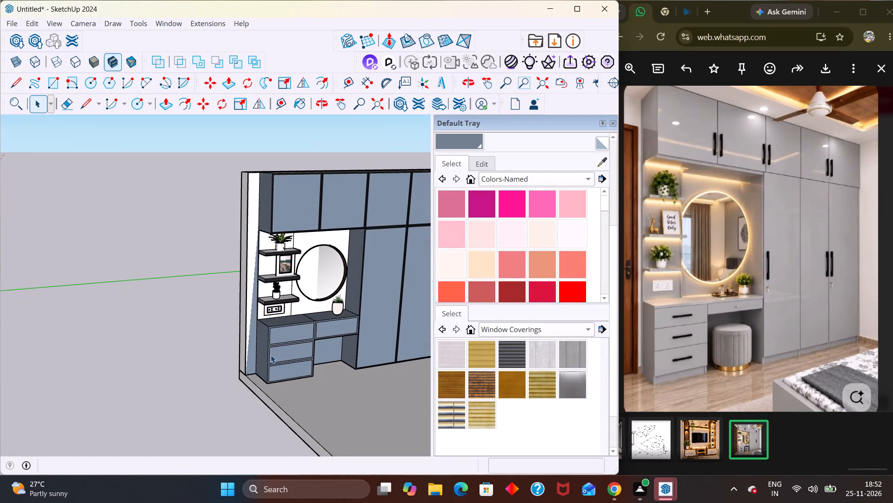
middle_drag(252, 306, 221, 301)
scroll(180, 297, down, 1)
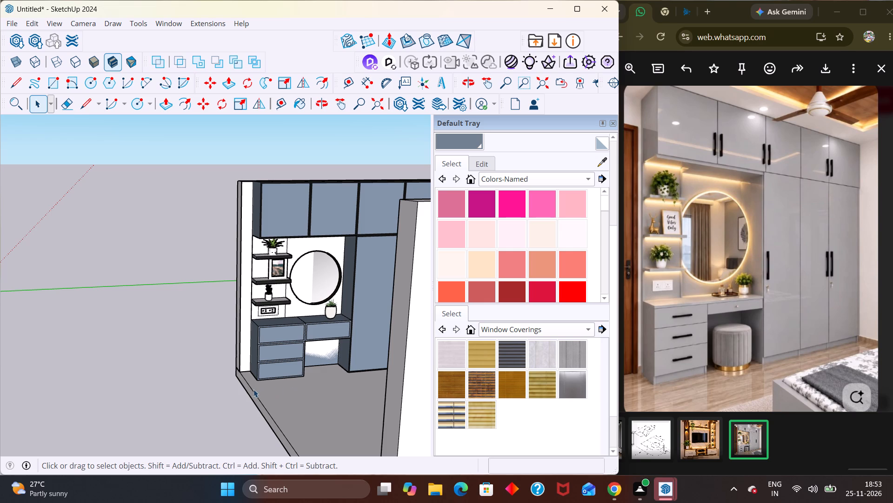
scroll(305, 222, down, 5)
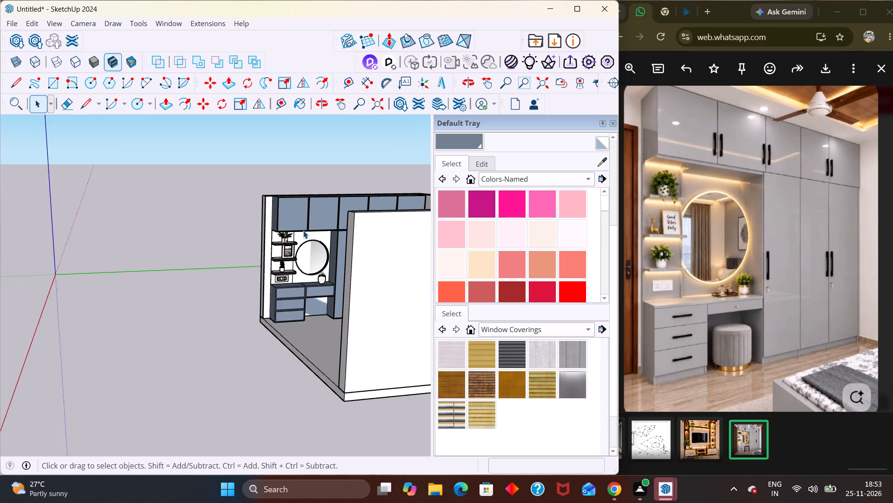
Examine the whole room and its wardrobe wall over the outer walls, from above and from the open side.
middle_drag(310, 233, 115, 284)
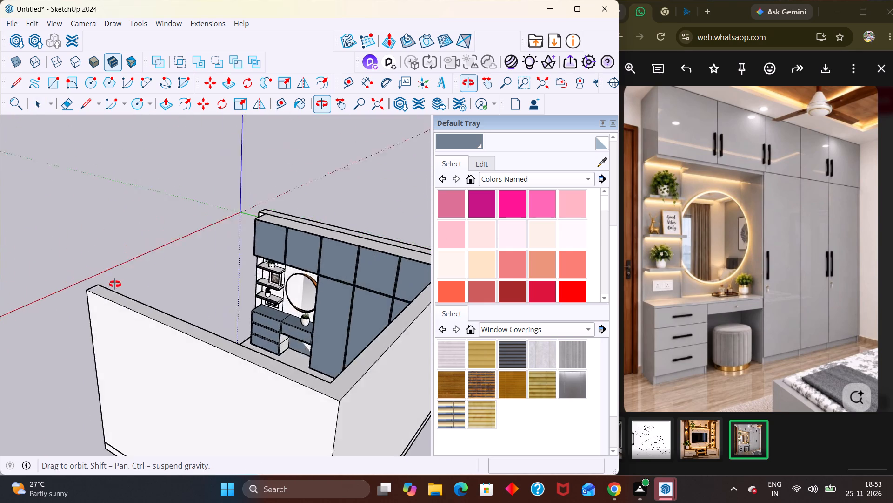
middle_drag(115, 284, 100, 278)
scroll(103, 278, up, 3)
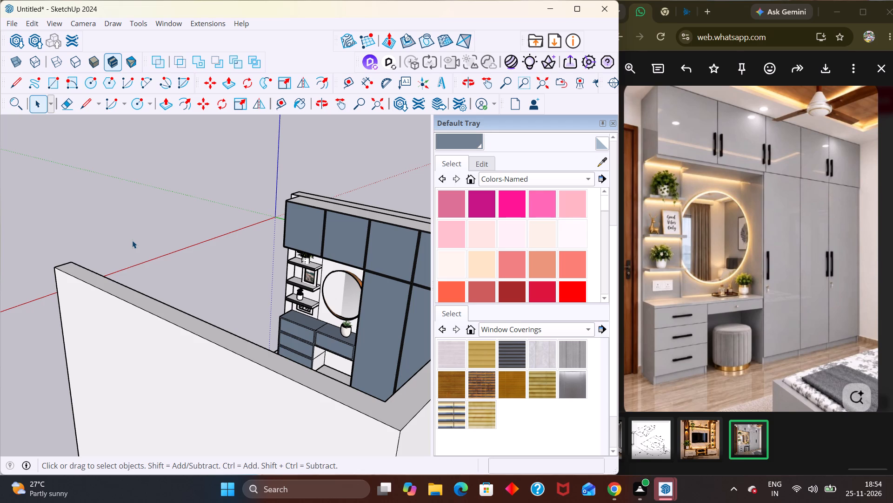
scroll(212, 272, down, 7)
middle_drag(286, 307, 342, 298)
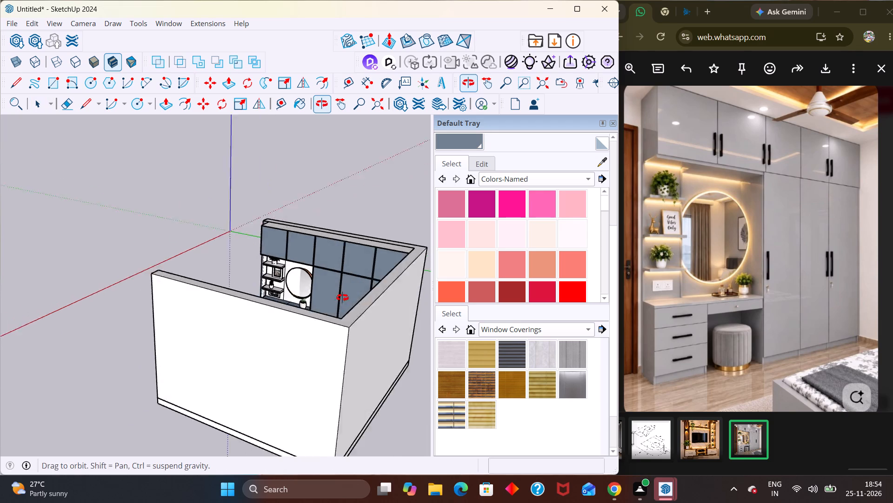
middle_drag(342, 298, 340, 288)
scroll(344, 297, up, 4)
middle_drag(324, 286, 233, 341)
scroll(238, 346, up, 3)
middle_drag(249, 322, 291, 270)
scroll(289, 277, up, 4)
middle_drag(299, 319, 294, 391)
scroll(297, 397, down, 1)
scroll(258, 273, down, 4)
scroll(265, 273, up, 2)
scroll(265, 274, down, 1)
scroll(267, 256, up, 1)
scroll(268, 259, down, 15)
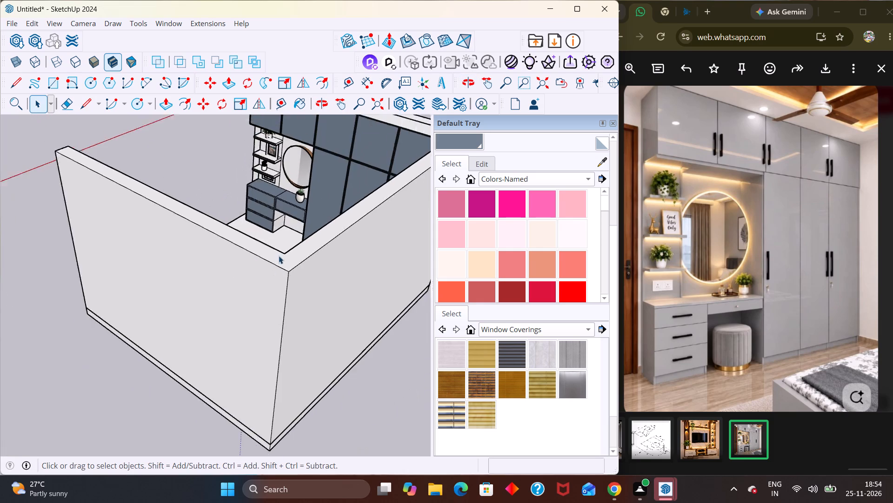
scroll(279, 256, down, 7)
scroll(276, 261, up, 3)
scroll(276, 263, down, 5)
scroll(246, 275, up, 1)
middle_drag(254, 278, 422, 211)
middle_drag(320, 215, 413, 277)
scroll(287, 251, up, 4)
middle_drag(238, 295, 327, 305)
scroll(283, 311, down, 1)
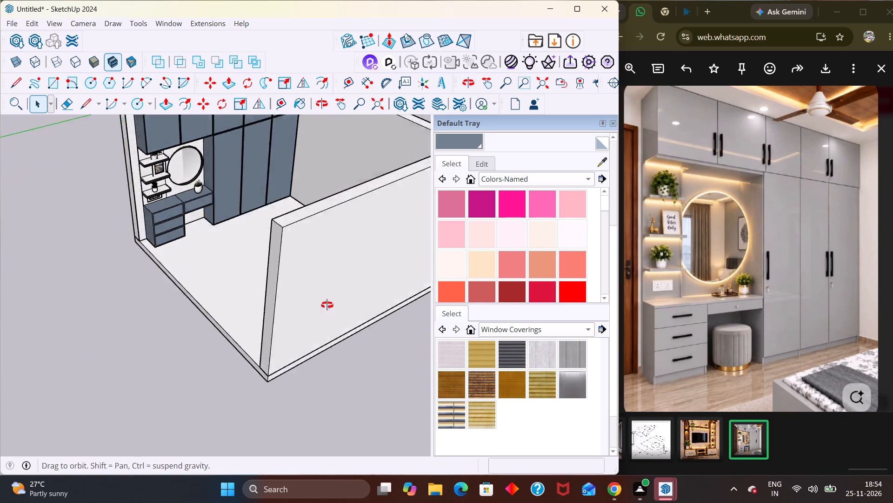
scroll(327, 305, down, 2)
middle_drag(327, 305, 353, 272)
scroll(328, 241, up, 1)
scroll(327, 241, down, 12)
middle_drag(278, 223, 280, 132)
scroll(280, 143, up, 3)
scroll(266, 185, up, 3)
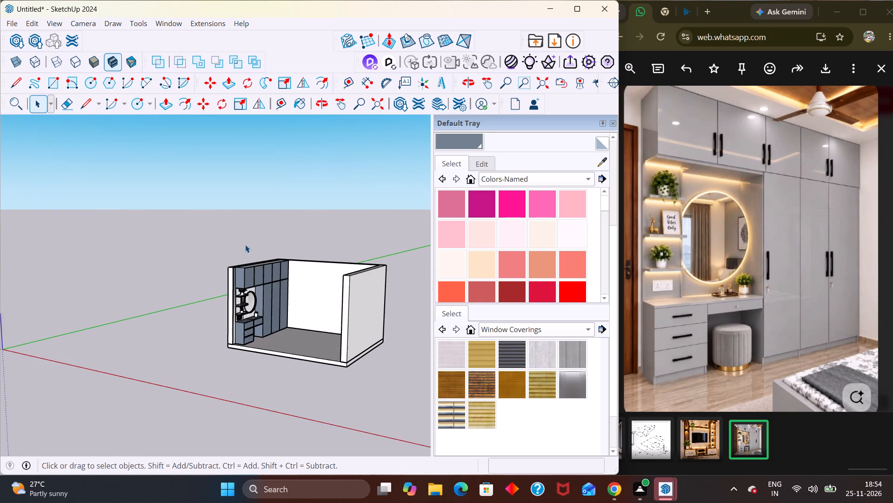
Examine the full wardrobe and dressing unit from the open side at high and low angles.
scroll(239, 254, up, 2)
middle_drag(239, 276, 153, 307)
scroll(220, 306, up, 2)
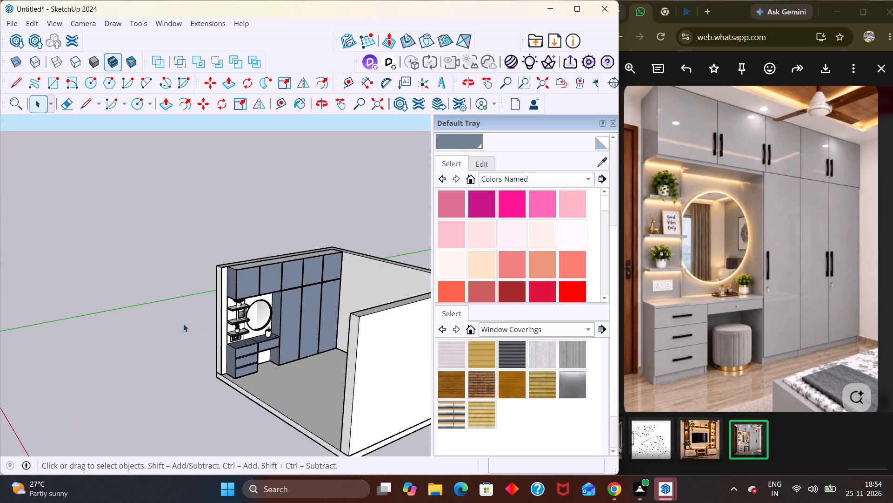
middle_drag(207, 321, 147, 319)
scroll(147, 319, up, 1)
scroll(211, 307, up, 1)
scroll(212, 307, down, 1)
scroll(212, 307, up, 2)
middle_drag(257, 318, 327, 269)
scroll(301, 261, up, 3)
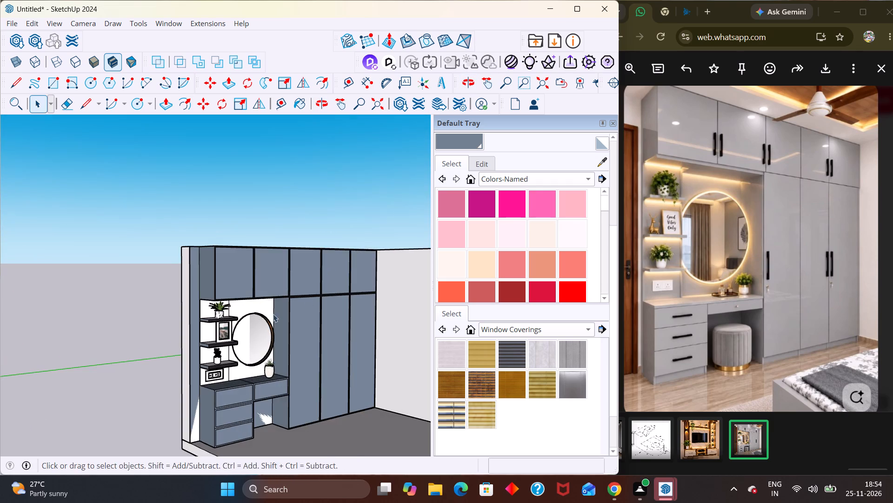
middle_drag(259, 321, 251, 345)
scroll(276, 343, up, 1)
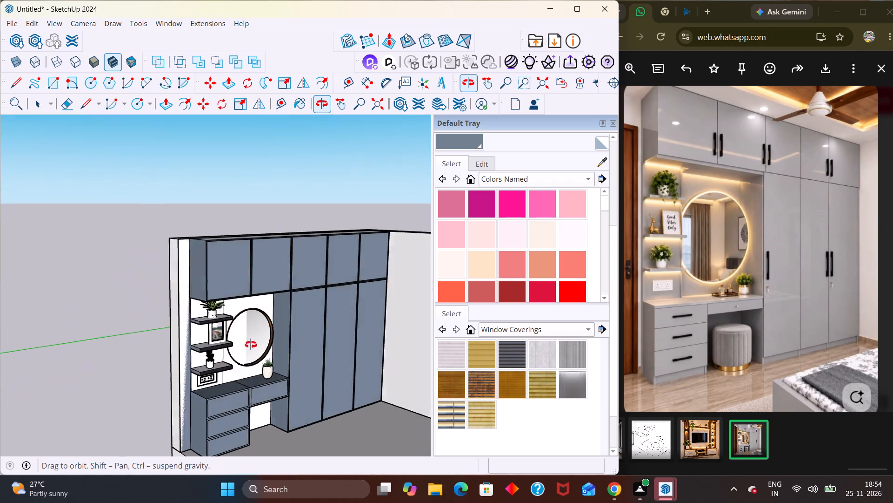
middle_drag(251, 345, 243, 308)
scroll(243, 309, up, 1)
scroll(258, 293, down, 4)
middle_click(275, 287)
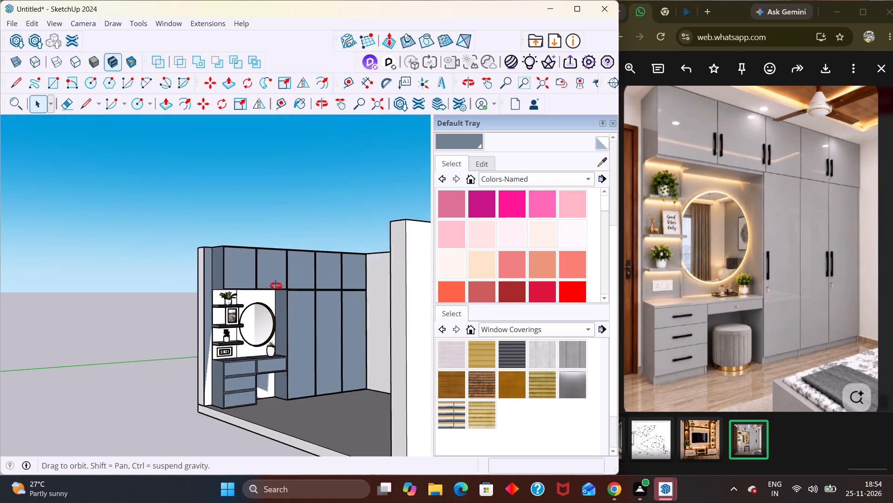
scroll(276, 286, down, 2)
scroll(284, 267, up, 1)
scroll(293, 261, down, 5)
middle_drag(233, 393, 256, 317)
scroll(253, 354, up, 5)
middle_drag(254, 306, 265, 418)
scroll(244, 379, up, 2)
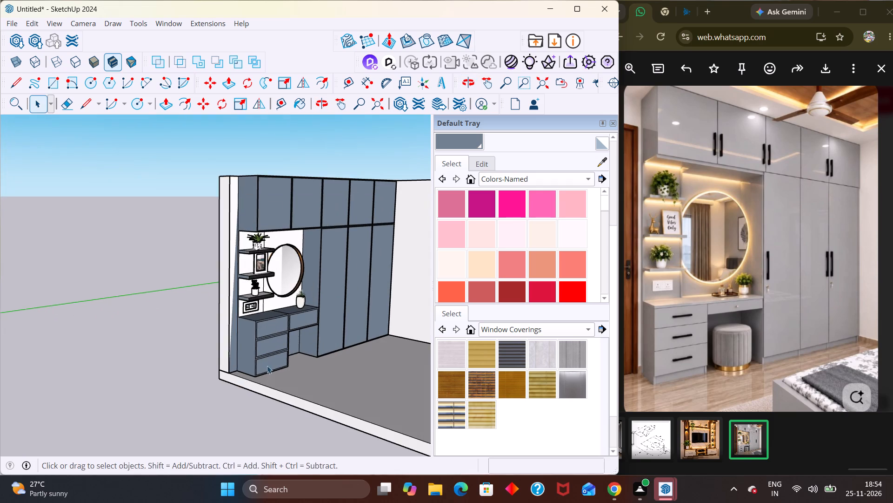
Examine the shelves, mirror, drawers and knee space closely from the front and from a low angle.
middle_drag(267, 366, 207, 367)
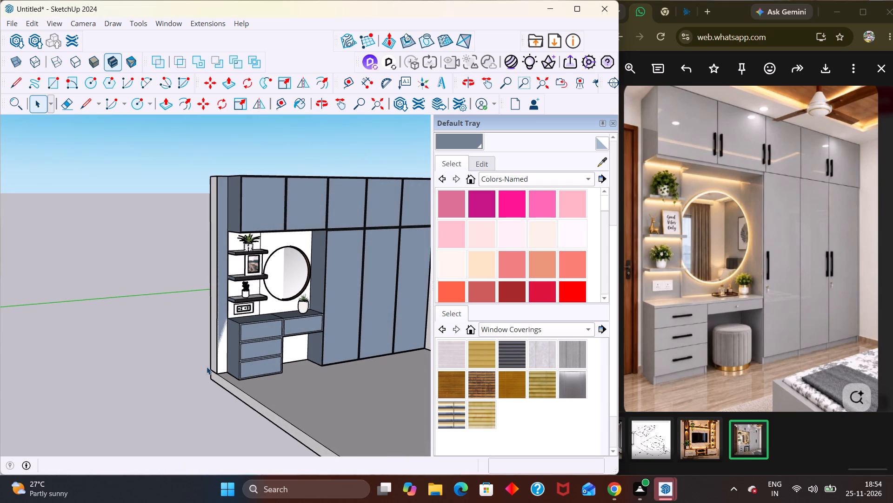
scroll(207, 367, up, 3)
middle_drag(210, 360, 282, 341)
scroll(280, 343, up, 1)
scroll(282, 341, down, 2)
middle_drag(290, 336, 306, 293)
scroll(306, 293, up, 2)
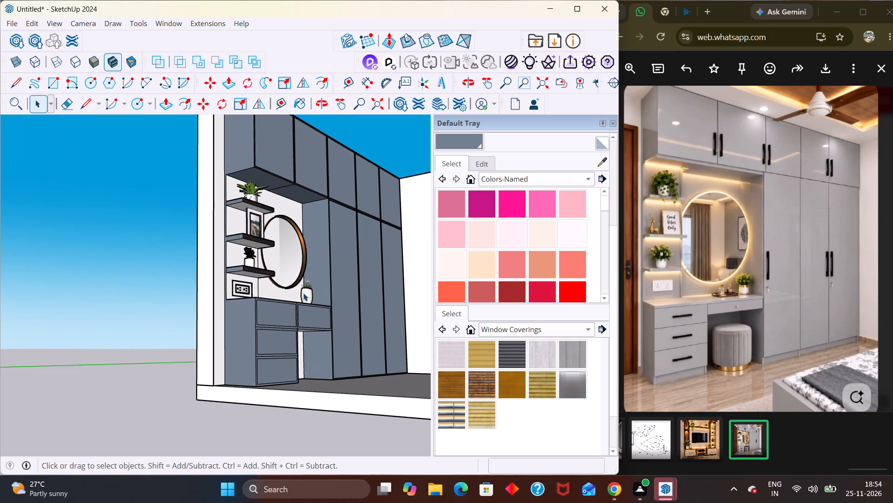
middle_drag(300, 302, 265, 334)
scroll(263, 335, down, 1)
scroll(273, 322, up, 2)
middle_drag(289, 297, 213, 290)
scroll(213, 290, up, 1)
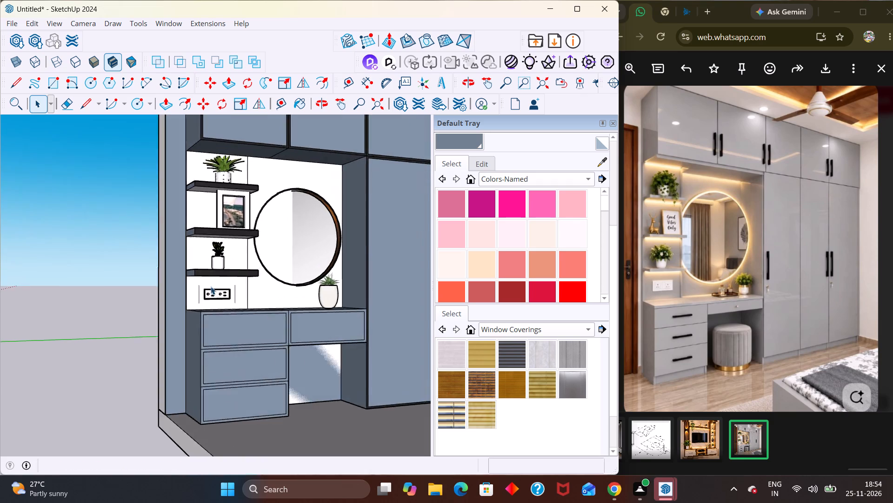
scroll(211, 287, down, 8)
middle_drag(252, 293, 373, 293)
scroll(373, 293, up, 4)
scroll(226, 221, up, 1)
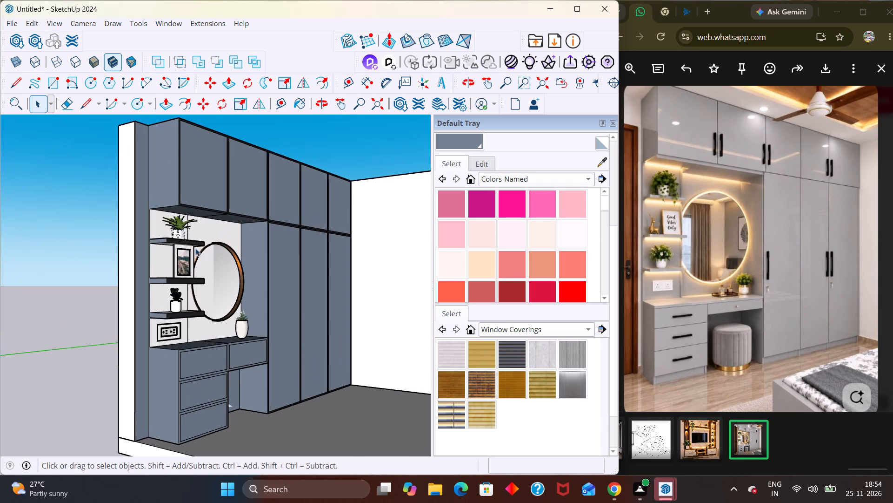
Compare the overall wardrobe and dressing unit with the reference photo from several angles and distances.
middle_drag(183, 252, 99, 271)
scroll(183, 252, up, 1)
scroll(100, 271, down, 3)
middle_drag(151, 273, 171, 274)
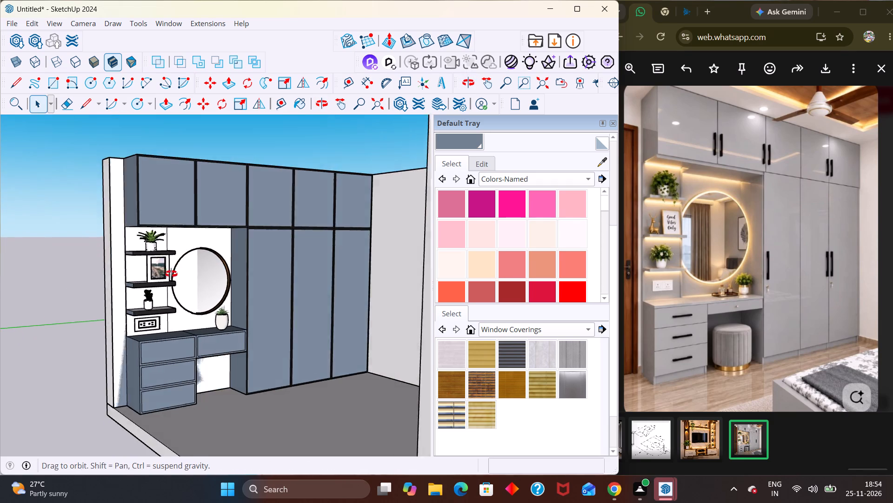
middle_drag(171, 274, 148, 284)
scroll(179, 272, up, 3)
scroll(148, 284, down, 4)
middle_drag(170, 280, 209, 264)
scroll(209, 264, up, 2)
scroll(208, 265, down, 8)
middle_drag(189, 311, 194, 270)
scroll(194, 270, up, 1)
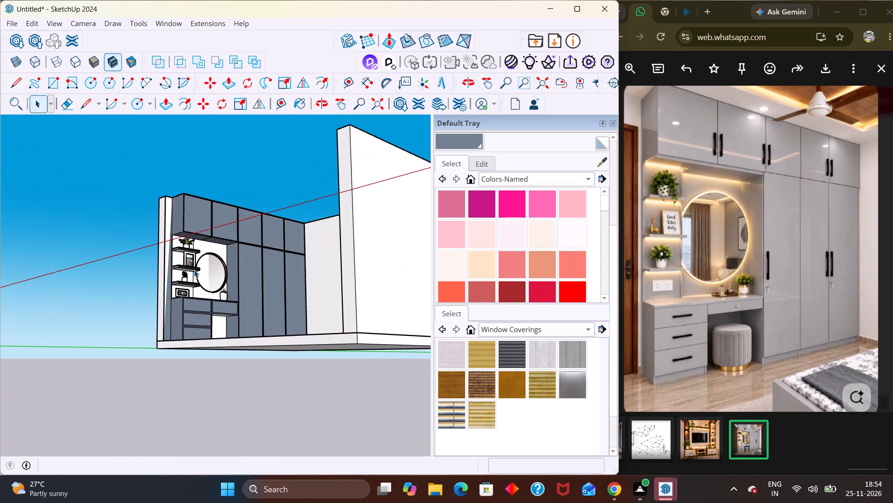
middle_drag(197, 268, 205, 327)
Examine the drawer unit, the knee space and the strip beside the side wall up close.
scroll(168, 329, up, 1)
scroll(168, 329, down, 1)
scroll(168, 329, up, 2)
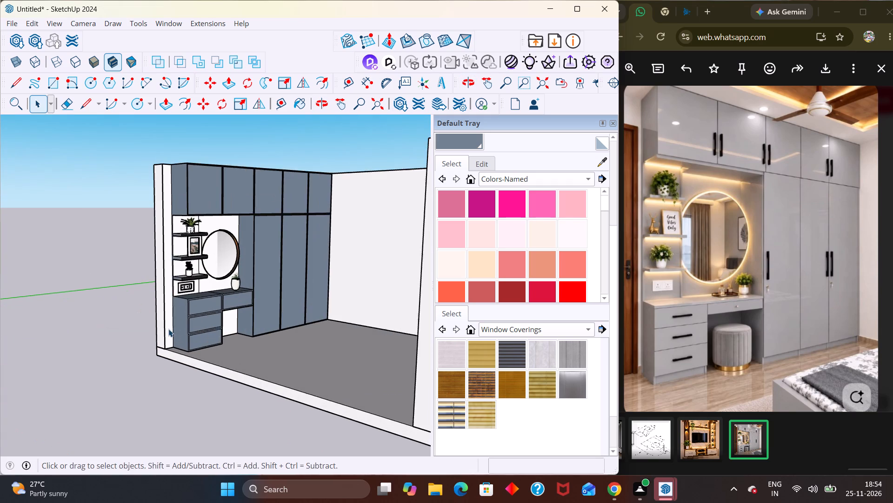
scroll(168, 329, up, 6)
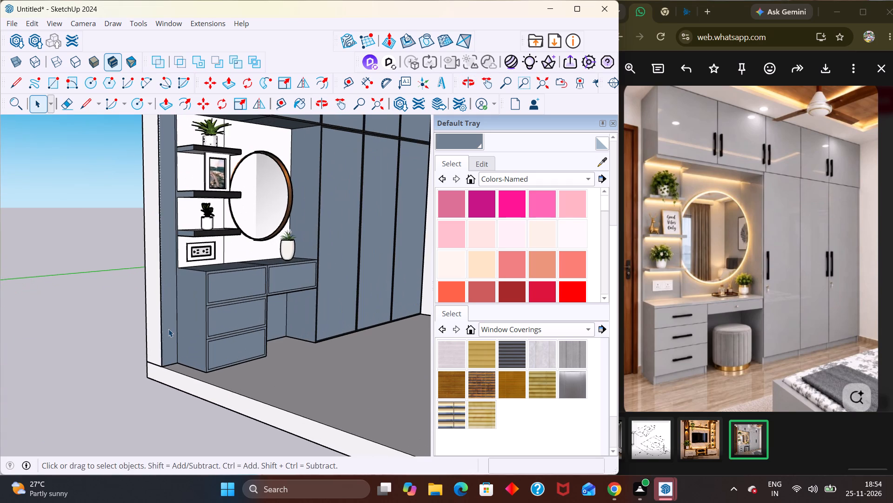
scroll(168, 329, down, 1)
scroll(308, 216, up, 1)
middle_drag(308, 216, 306, 264)
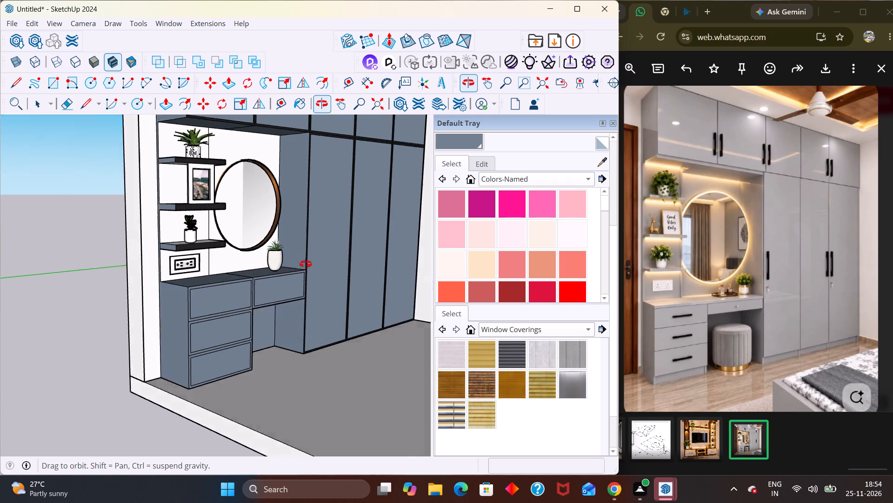
middle_drag(306, 264, 305, 259)
scroll(303, 306, down, 7)
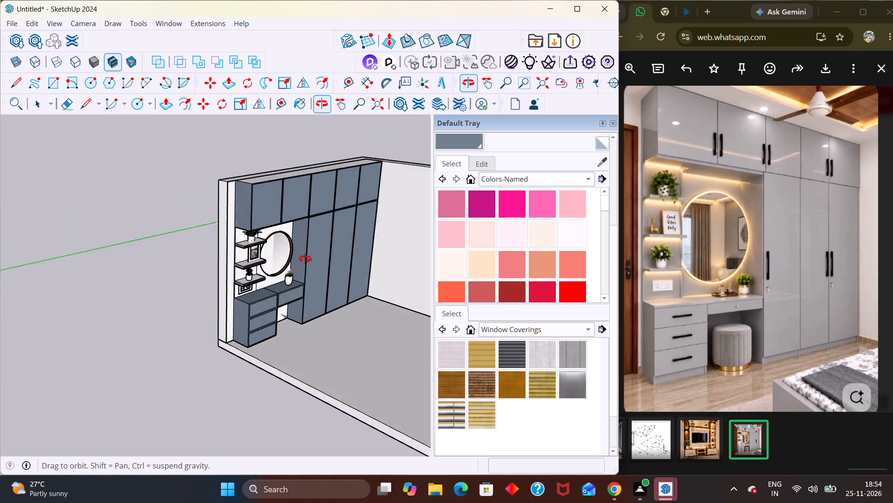
Review the complete wardrobe wall from a three-quarter view like the one in the reference photo.
middle_drag(305, 259, 327, 183)
scroll(327, 183, up, 10)
scroll(327, 183, down, 6)
middle_drag(327, 183, 298, 200)
scroll(327, 183, down, 1)
scroll(298, 200, up, 1)
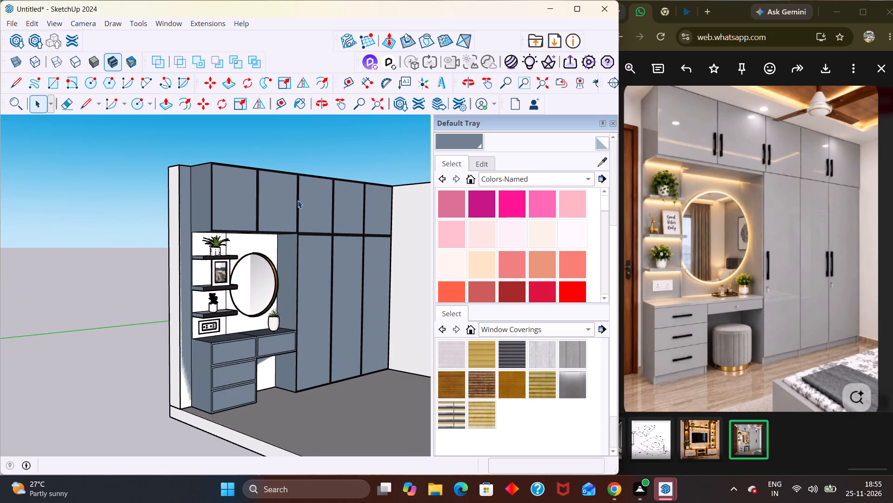
middle_drag(386, 252, 331, 300)
scroll(331, 300, up, 2)
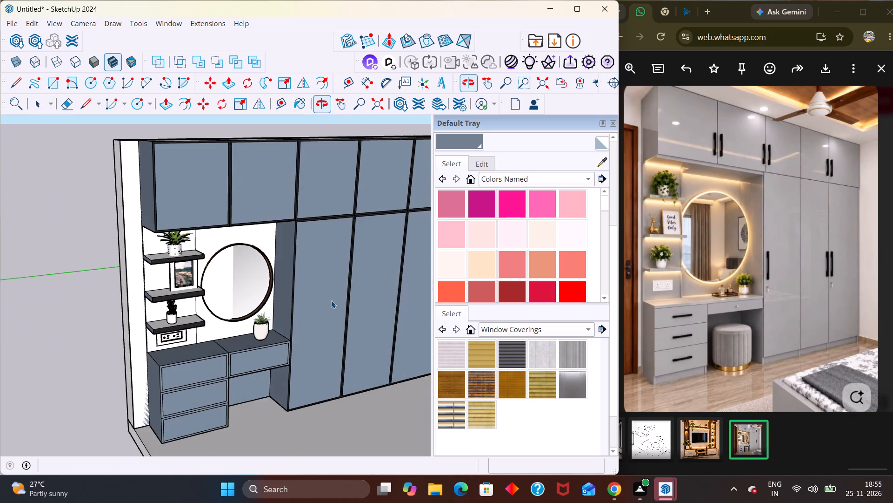
scroll(331, 300, up, 1)
middle_drag(332, 298, 394, 276)
scroll(396, 297, down, 1)
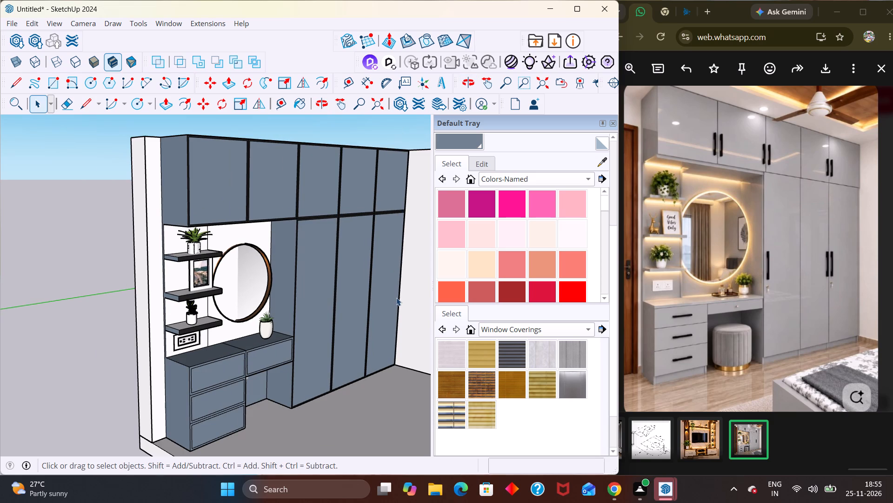
scroll(363, 305, down, 3)
middle_drag(357, 310, 343, 299)
scroll(343, 299, up, 1)
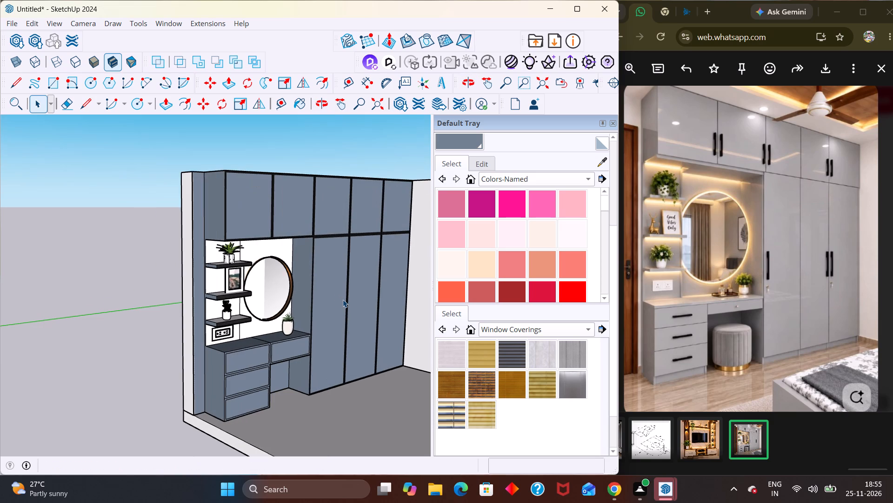
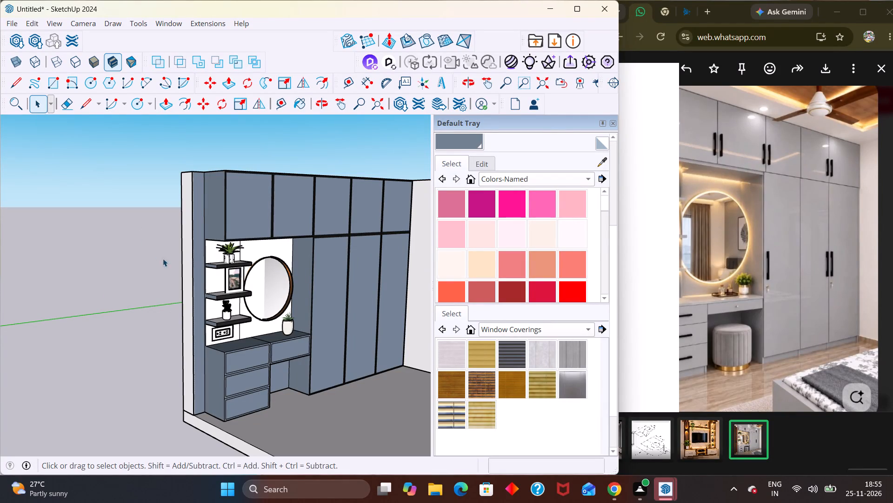
Examine the wardrobe, open shelves, mirror and drawer unit against the reference photo from several close three-quarter views.
middle_drag(244, 294, 278, 283)
scroll(255, 286, up, 3)
scroll(248, 292, down, 10)
middle_click(266, 297)
scroll(266, 297, up, 6)
middle_drag(214, 297, 211, 293)
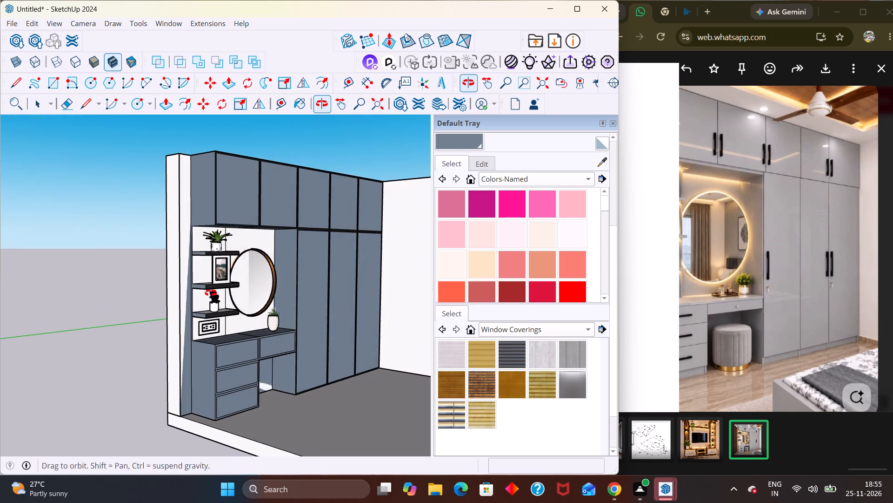
middle_drag(211, 293, 231, 295)
scroll(231, 295, up, 1)
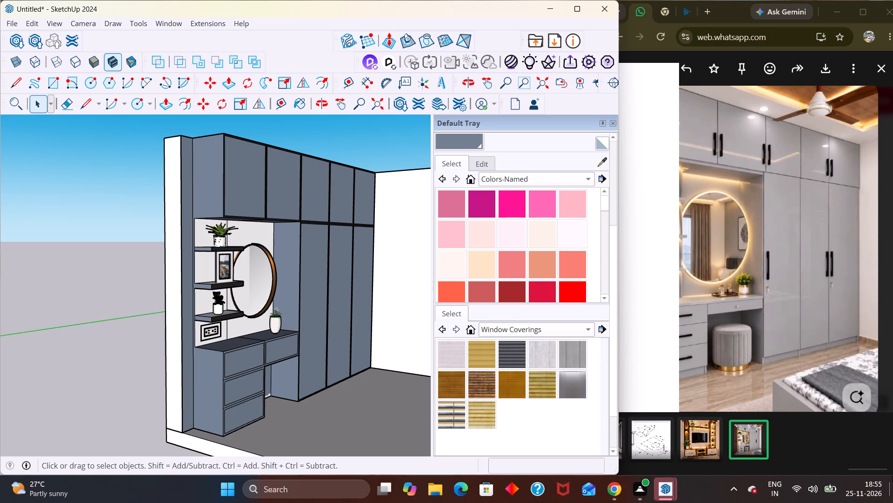
middle_drag(252, 339, 234, 331)
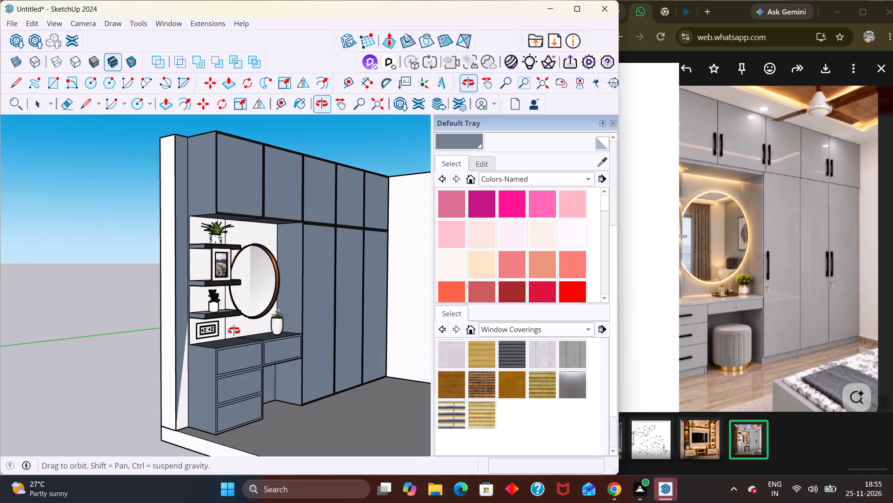
middle_drag(234, 331, 236, 328)
middle_drag(198, 326, 151, 322)
scroll(147, 294, up, 1)
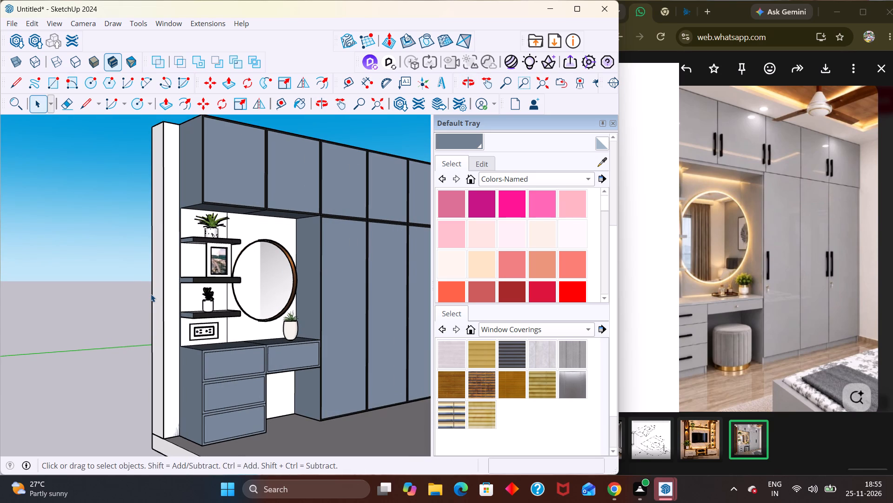
middle_drag(151, 294, 190, 313)
middle_drag(190, 313, 193, 283)
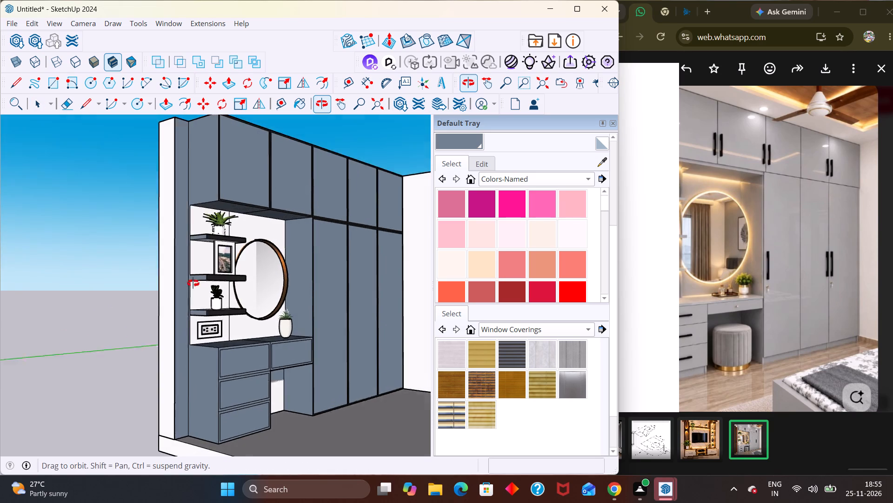
middle_drag(193, 283, 187, 285)
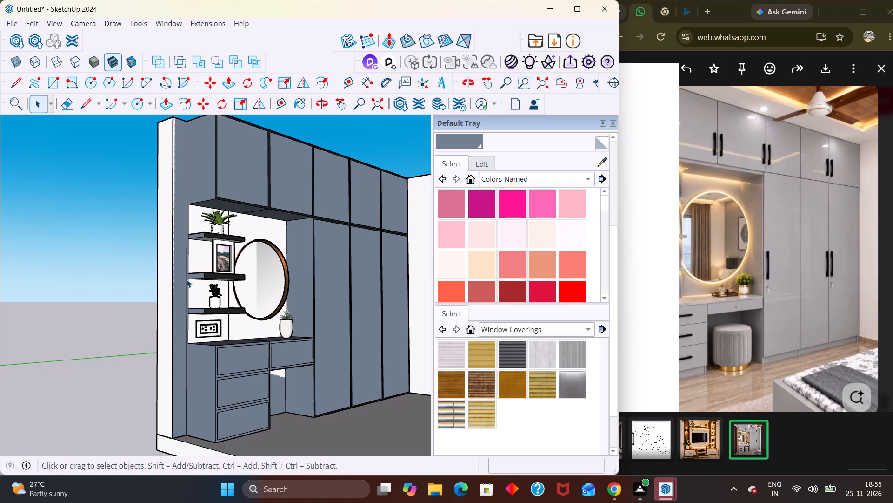
scroll(187, 279, down, 1)
middle_drag(187, 279, 180, 287)
scroll(180, 287, up, 1)
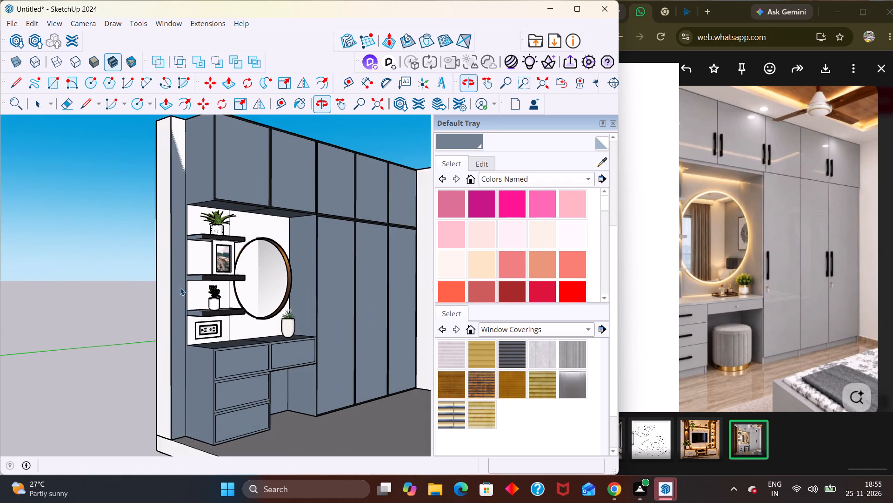
scroll(178, 285, up, 1)
scroll(179, 286, down, 15)
Inside the wall group, draw a 9" line across the wall top where the blank wall meets the side wall opposite the wardrobe.
middle_drag(271, 295, 320, 387)
scroll(321, 391, up, 1)
triple_click(322, 297)
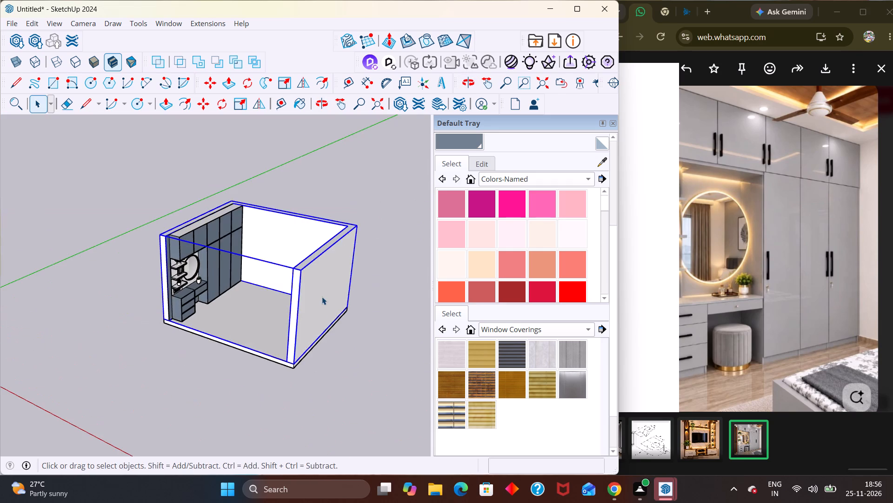
triple_click(322, 297)
click(322, 297)
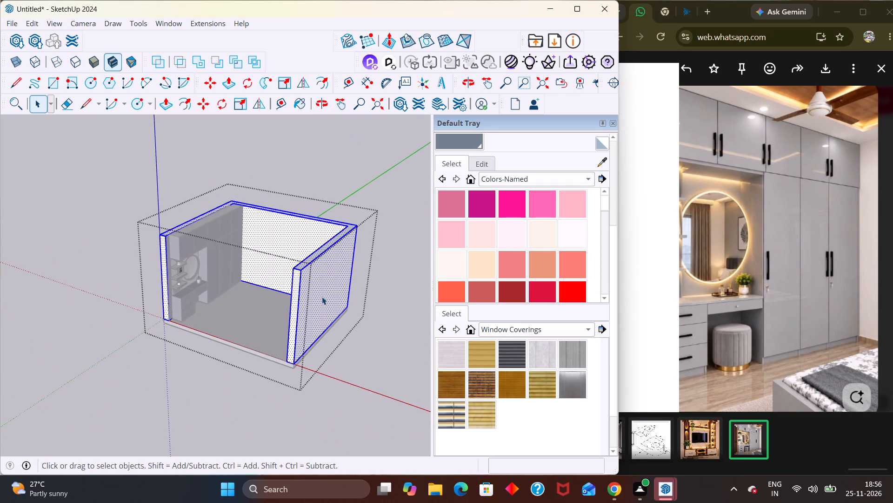
middle_drag(265, 303, 316, 265)
middle_drag(243, 228, 280, 358)
scroll(241, 239, up, 1)
double_click(241, 239)
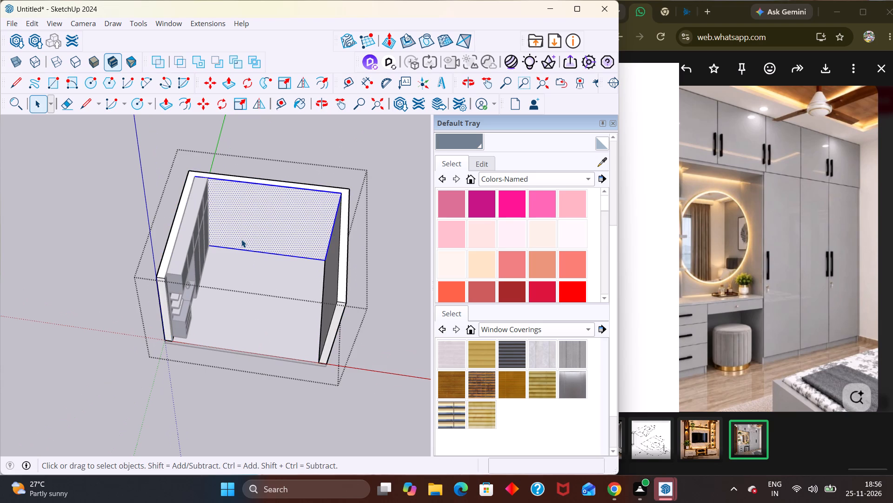
click(241, 239)
double_click(241, 239)
middle_drag(293, 218, 185, 199)
scroll(293, 217, up, 2)
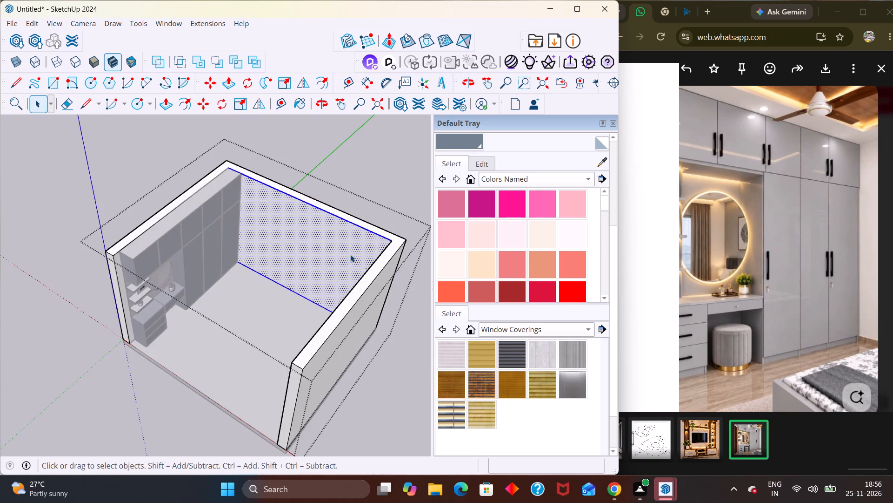
middle_drag(315, 249, 384, 271)
scroll(325, 239, up, 4)
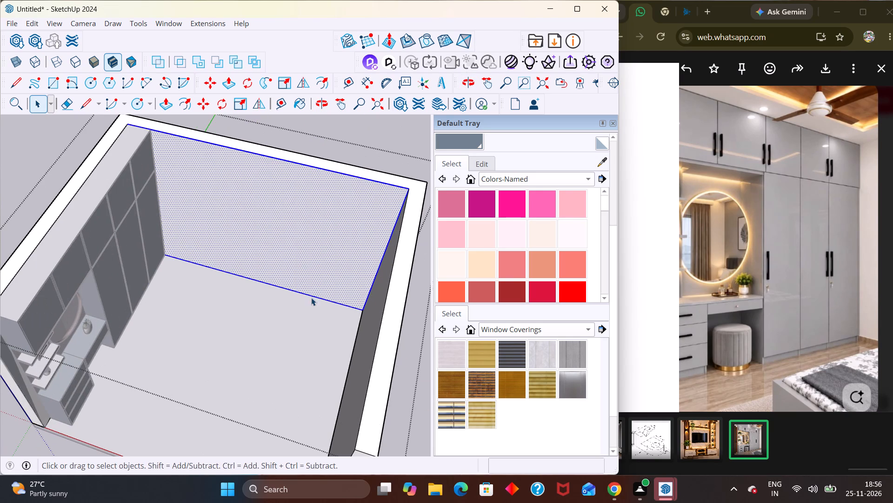
key(l)
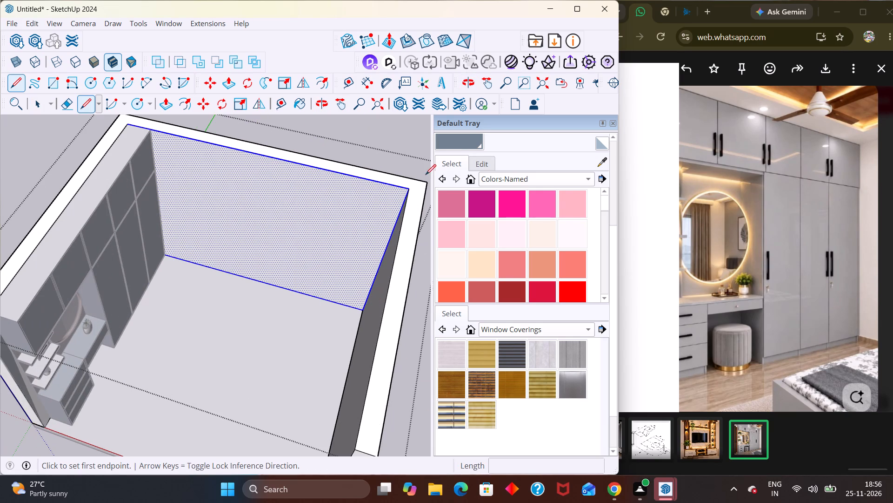
click(406, 190)
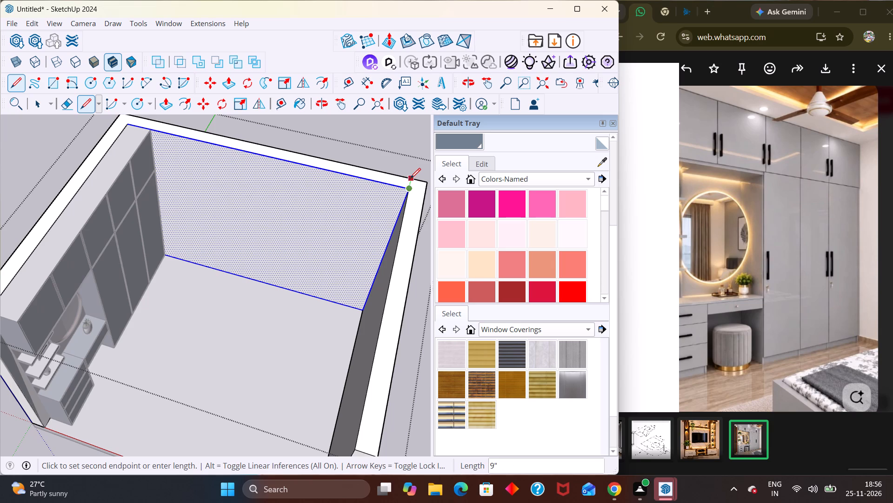
click(410, 177)
key(Escape)
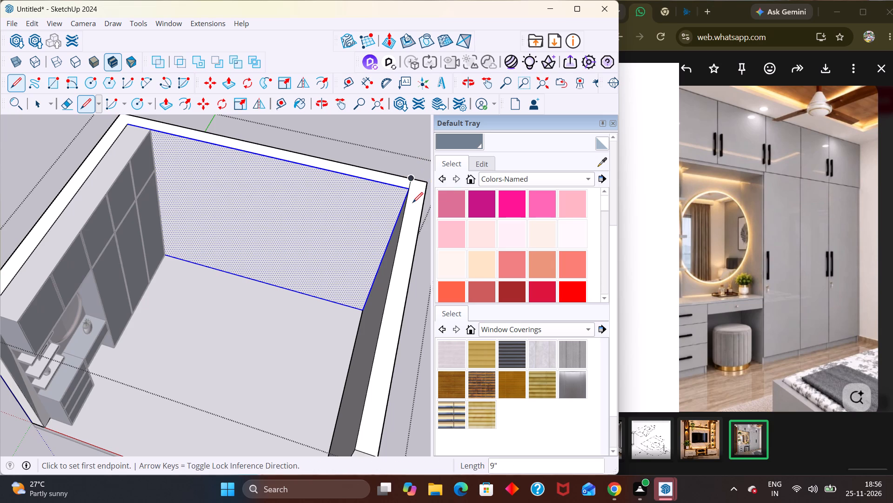
Erase the top and outer edges of the side wall opposite the wardrobe to remove its faces.
key(space)
key(e)
drag(409, 236, 419, 252)
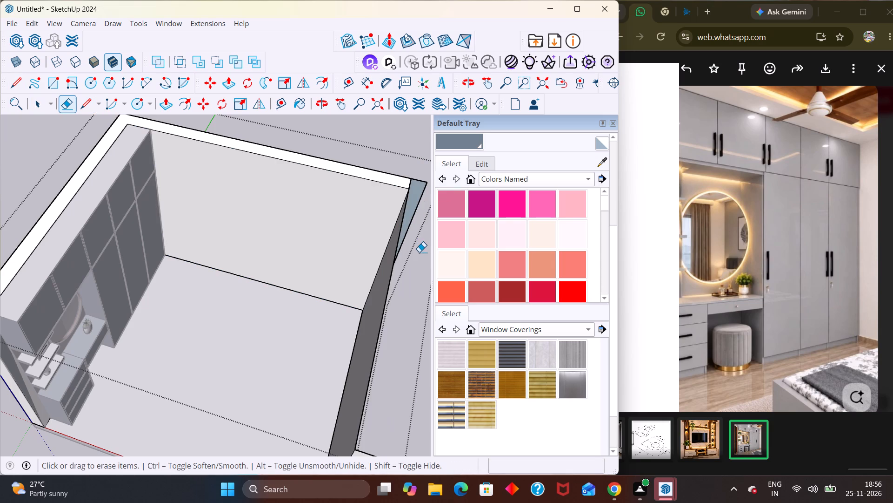
drag(418, 197, 426, 177)
drag(388, 253, 402, 266)
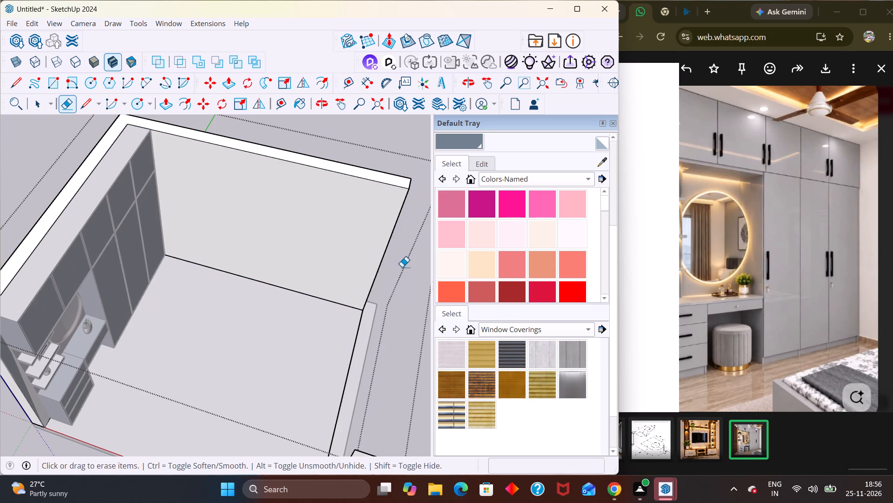
middle_drag(385, 281, 370, 249)
drag(363, 364, 386, 385)
key(Escape)
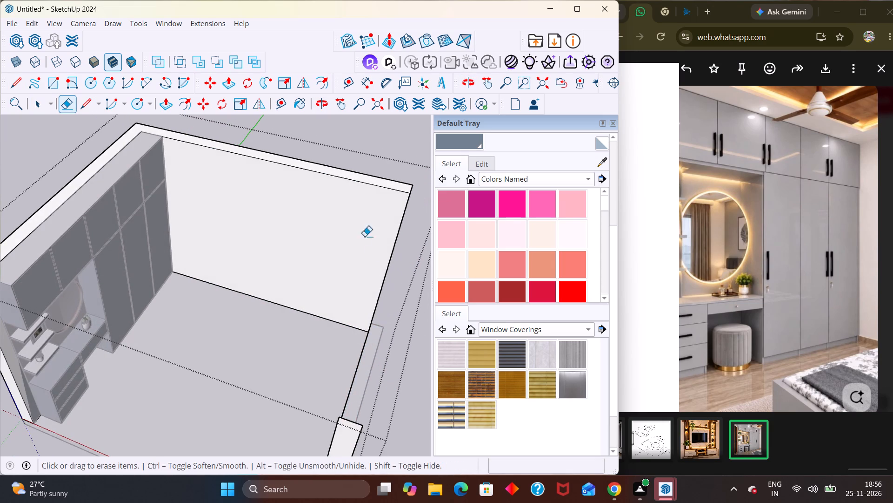
Delete the removed side wall's leftover end face at the room's open front and close the wall group.
click(346, 150)
key(space)
scroll(346, 150, down, 1)
scroll(346, 150, up, 1)
scroll(346, 150, down, 3)
click(359, 170)
middle_drag(348, 351, 340, 317)
drag(396, 406, 394, 399)
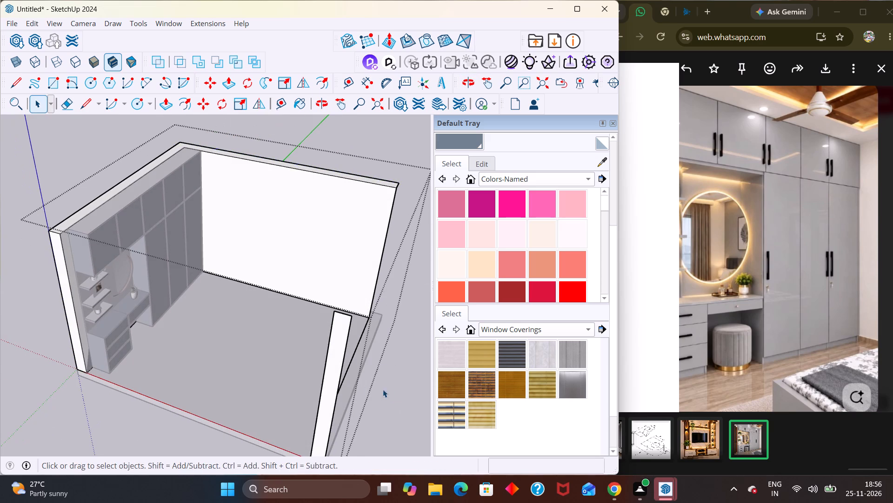
click(392, 380)
drag(308, 363, 356, 356)
double_click(331, 359)
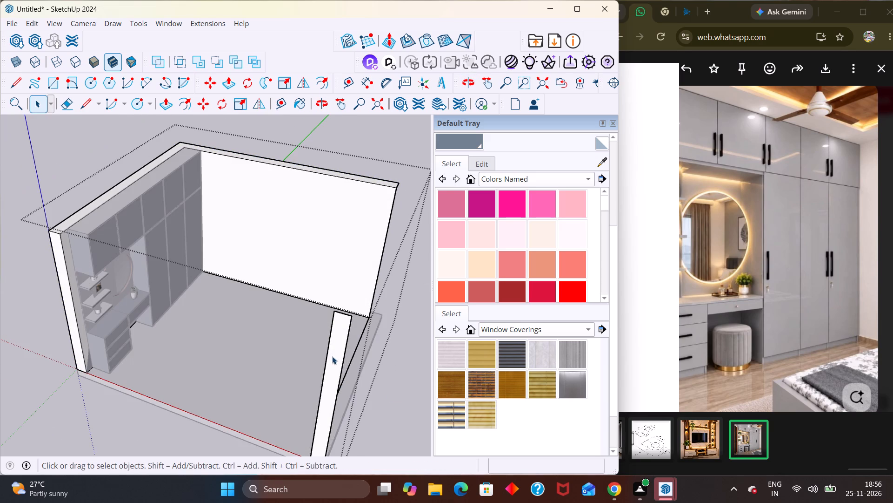
click(332, 356)
middle_drag(332, 356, 446, 367)
double_click(402, 315)
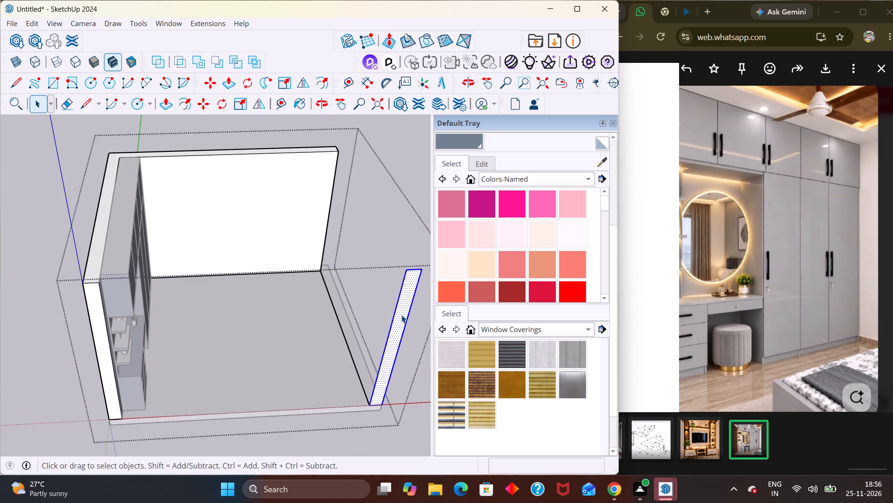
key(Delete)
drag(374, 344, 333, 330)
click(347, 313)
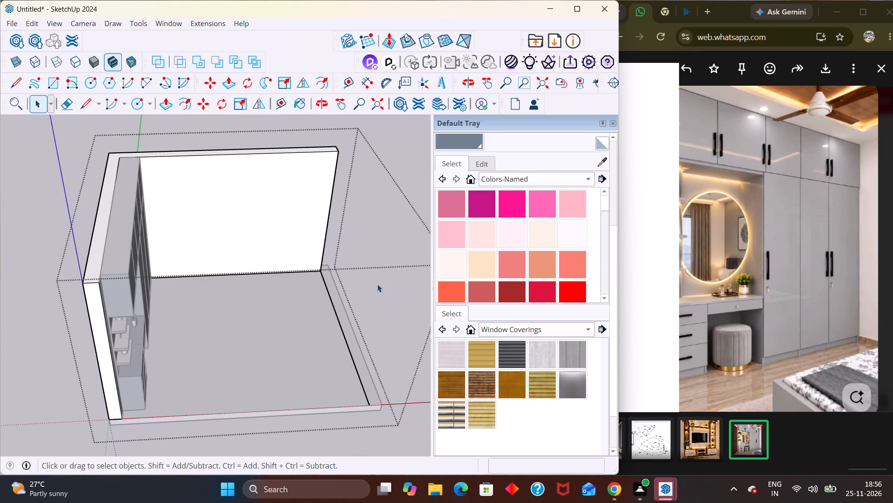
click(378, 284)
key(space)
click(379, 284)
drag(392, 313, 303, 281)
key(Escape)
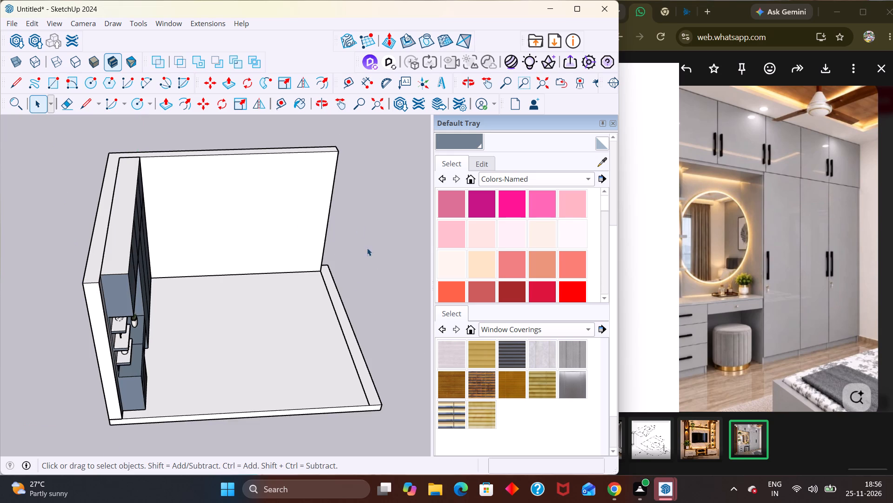
Push the floor slab's edge inward where the side wall stood, in line with the end of the blank wall.
middle_drag(341, 295, 147, 288)
scroll(147, 288, up, 4)
scroll(302, 324, down, 12)
scroll(331, 408, up, 4)
middle_drag(331, 408, 341, 335)
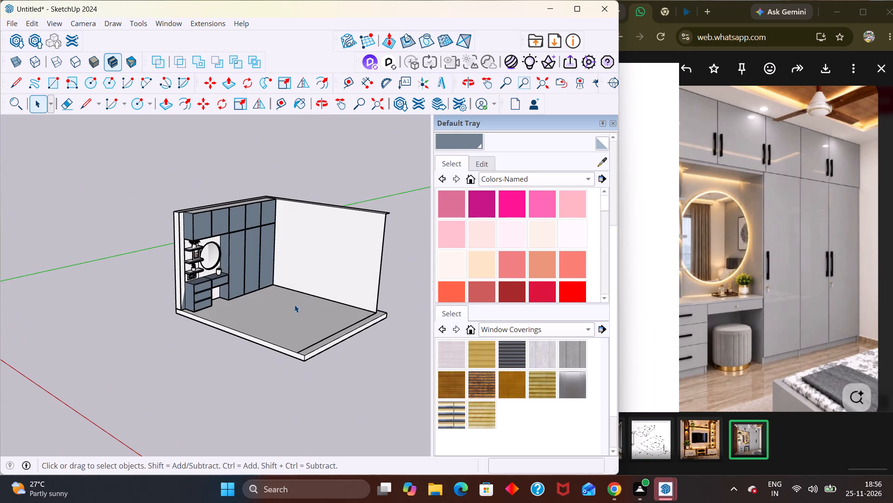
drag(291, 310, 289, 318)
double_click(292, 350)
scroll(292, 350, up, 4)
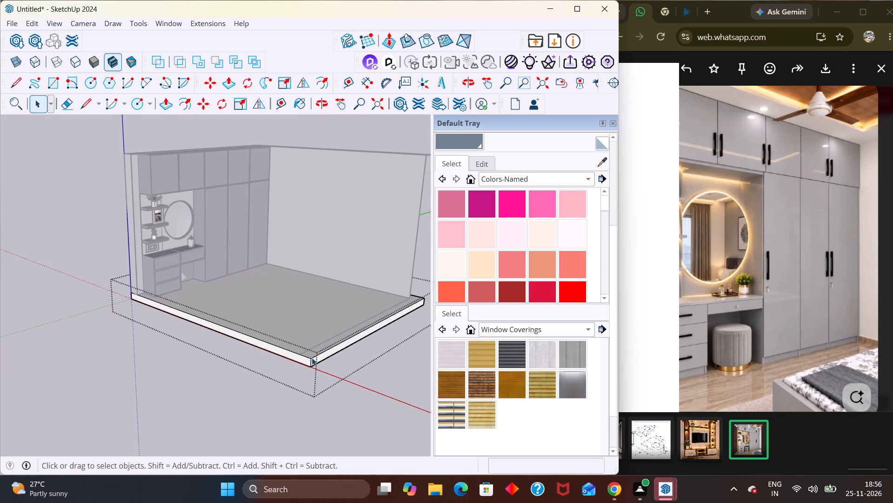
key(p)
click(320, 360)
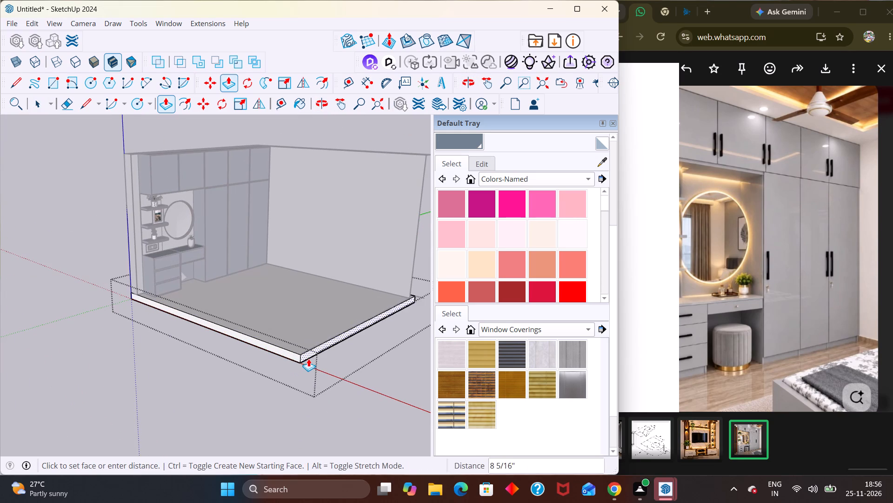
click(298, 357)
scroll(332, 319, down, 4)
key(Escape)
key(space)
click(330, 394)
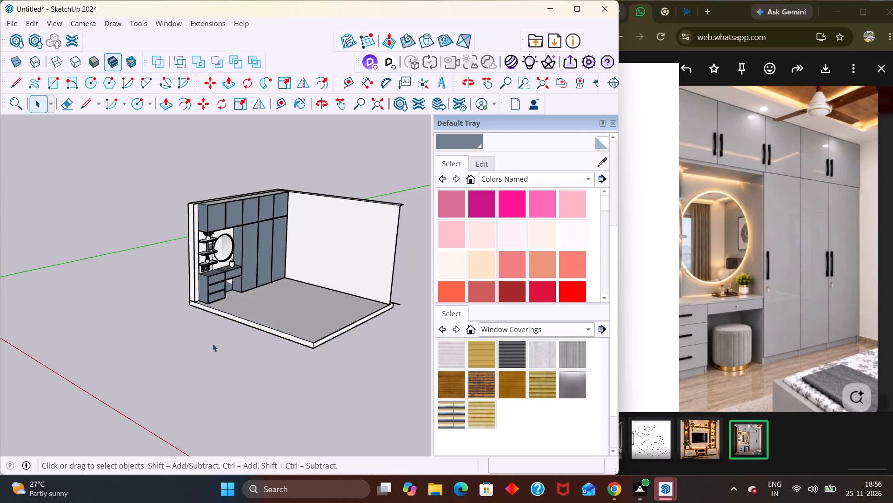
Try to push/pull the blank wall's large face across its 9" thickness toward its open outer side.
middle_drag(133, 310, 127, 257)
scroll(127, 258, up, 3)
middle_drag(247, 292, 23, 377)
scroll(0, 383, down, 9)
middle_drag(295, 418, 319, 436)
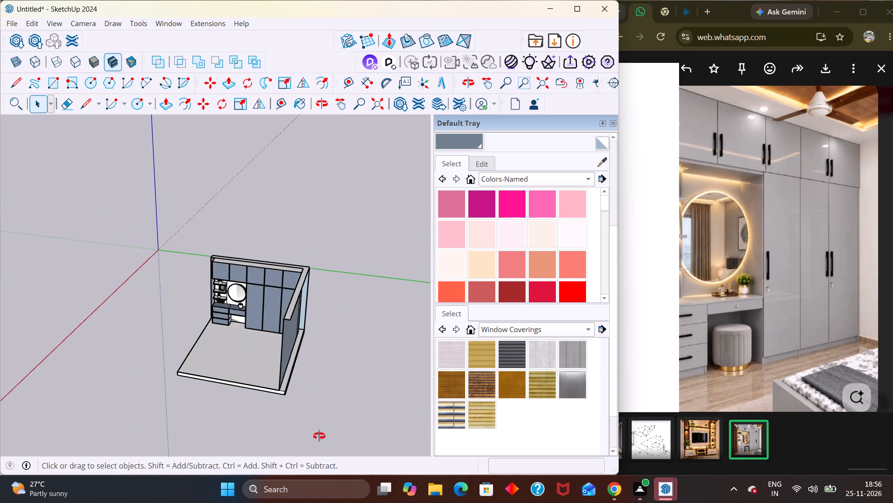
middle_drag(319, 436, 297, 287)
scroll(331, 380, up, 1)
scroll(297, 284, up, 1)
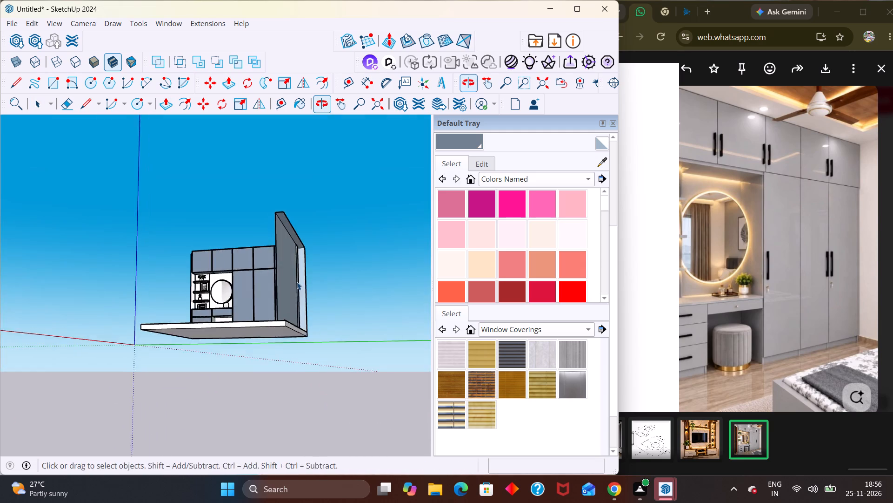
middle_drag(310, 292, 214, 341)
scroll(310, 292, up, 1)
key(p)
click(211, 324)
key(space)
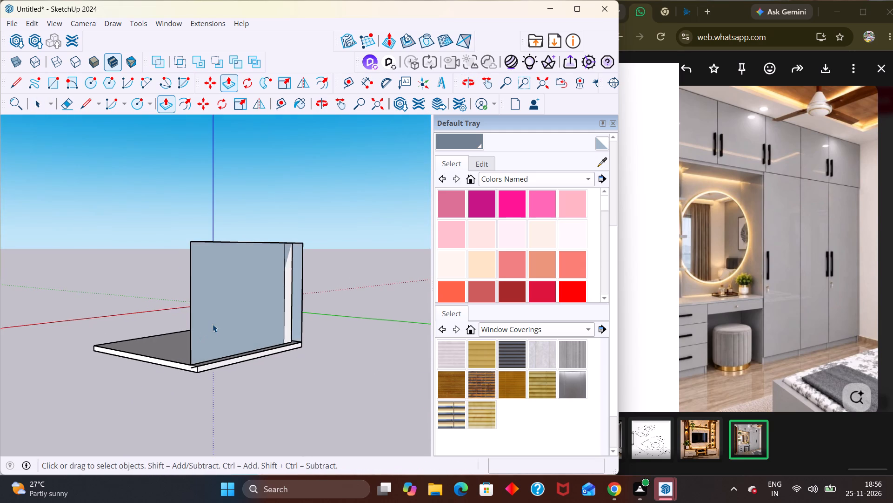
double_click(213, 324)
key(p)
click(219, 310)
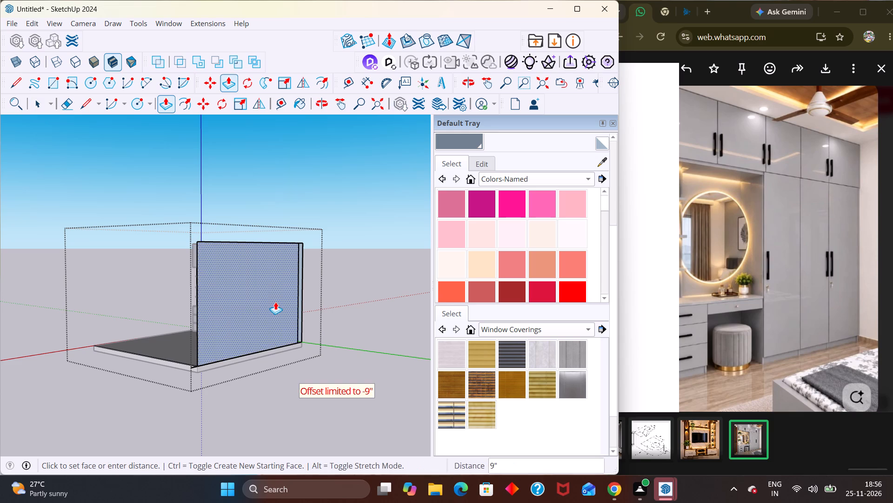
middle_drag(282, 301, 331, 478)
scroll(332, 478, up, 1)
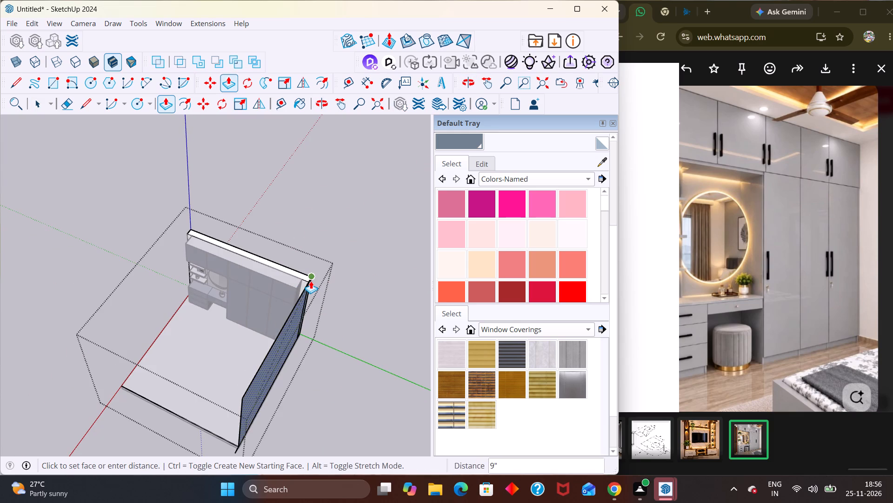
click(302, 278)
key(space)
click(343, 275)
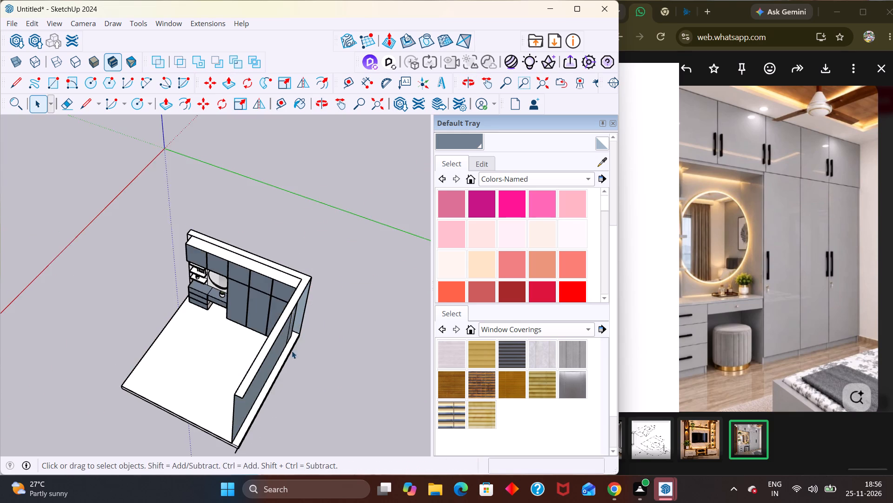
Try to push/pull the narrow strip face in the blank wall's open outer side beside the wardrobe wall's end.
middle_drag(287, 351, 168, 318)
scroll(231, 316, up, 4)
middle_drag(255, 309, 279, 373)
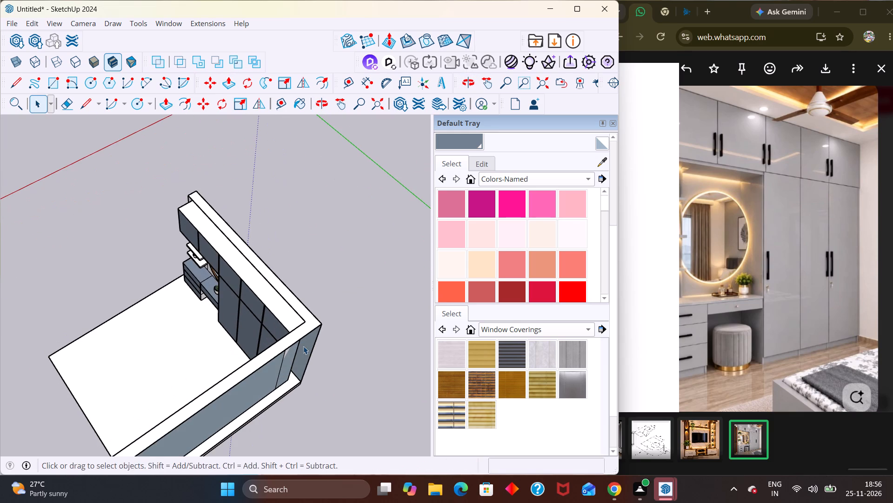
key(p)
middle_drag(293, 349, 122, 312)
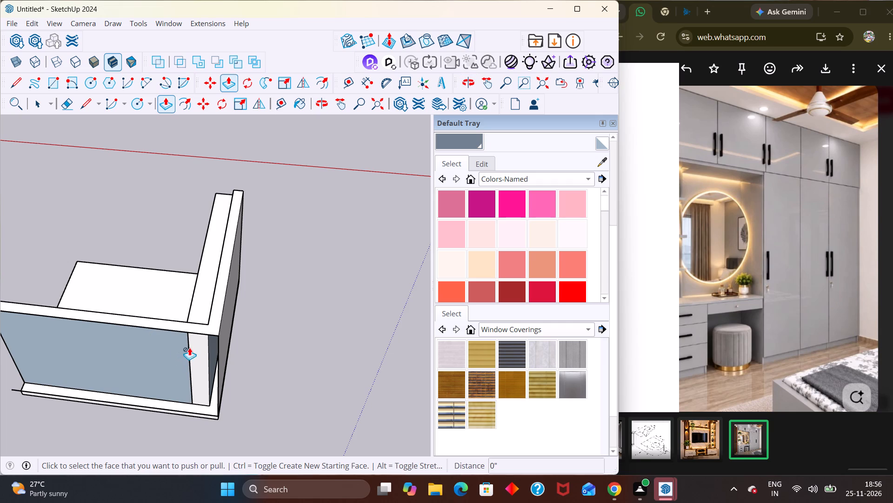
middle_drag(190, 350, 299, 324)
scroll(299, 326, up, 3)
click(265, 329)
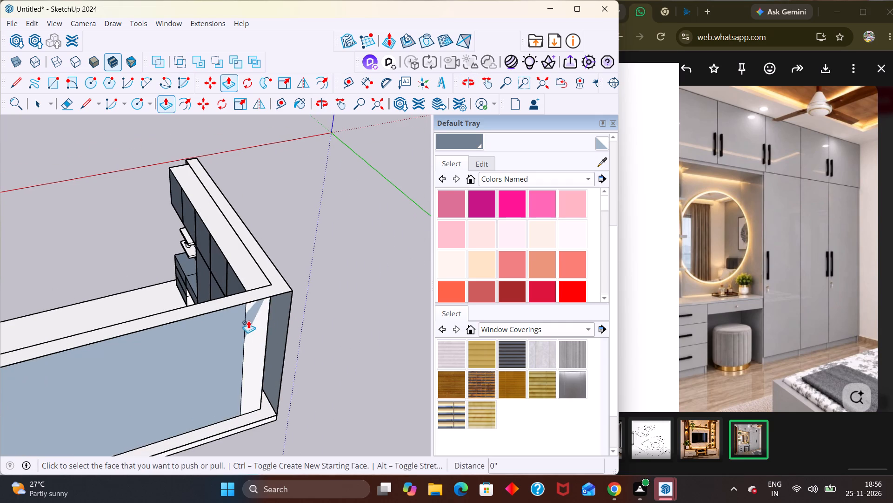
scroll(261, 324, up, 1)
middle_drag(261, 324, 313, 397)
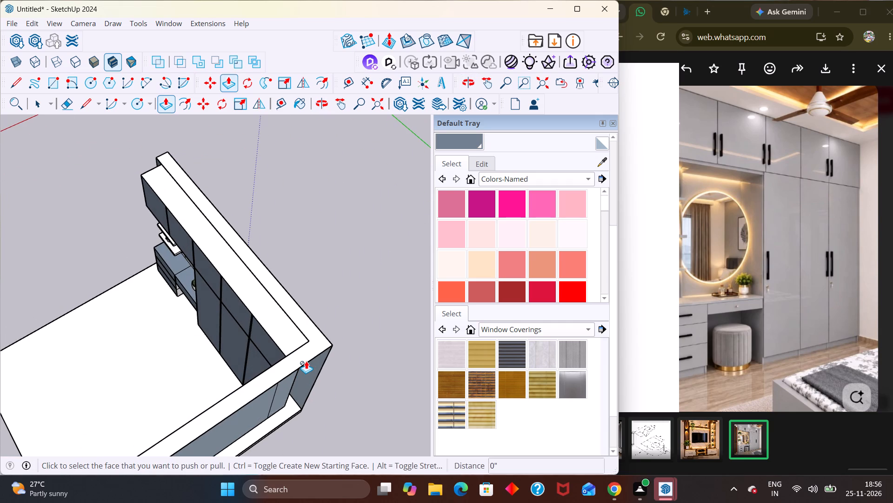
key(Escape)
Examine the blank wall's open outer side and the recess at its corner with the wardrobe wall.
middle_drag(300, 390, 98, 379)
scroll(112, 362, up, 3)
middle_drag(169, 358, 170, 326)
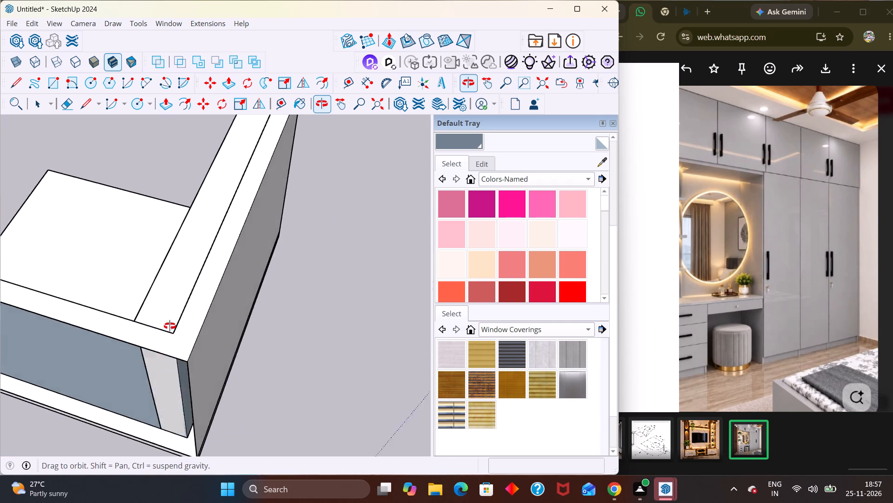
middle_drag(170, 326, 200, 252)
scroll(181, 280, up, 3)
key(space)
scroll(220, 296, down, 4)
click(312, 306)
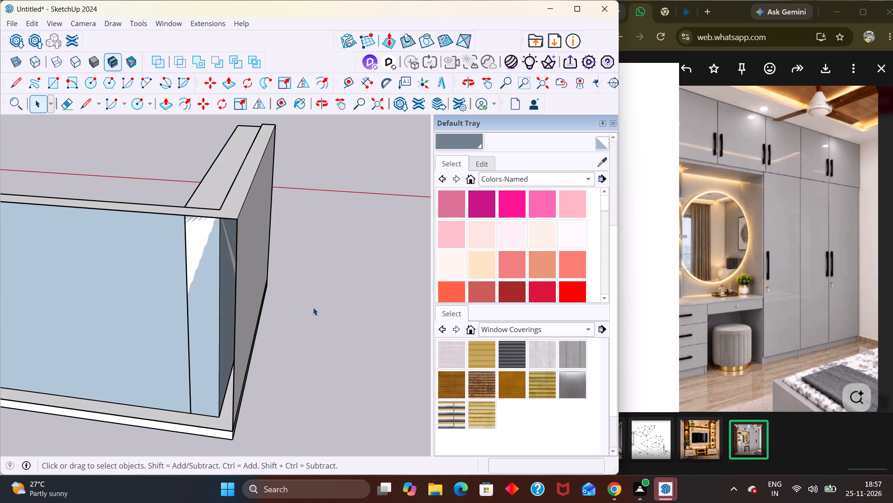
middle_drag(193, 319, 279, 317)
scroll(279, 317, up, 4)
middle_drag(290, 323, 294, 348)
scroll(292, 274, down, 1)
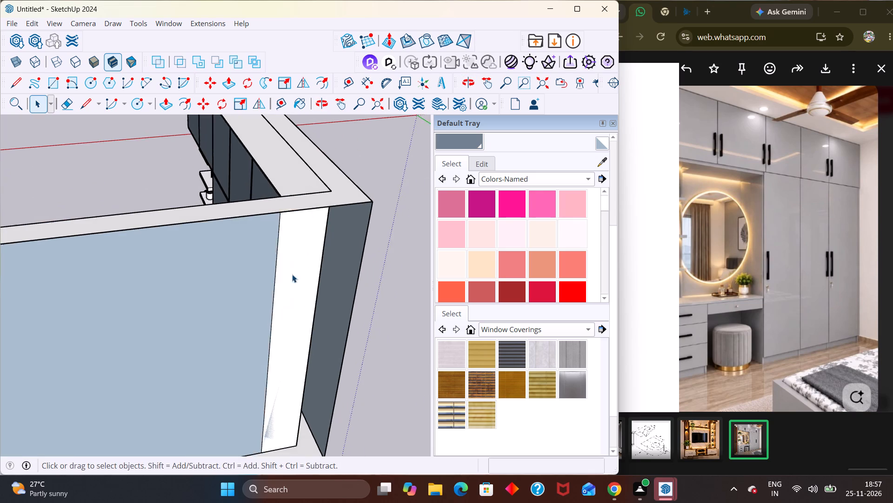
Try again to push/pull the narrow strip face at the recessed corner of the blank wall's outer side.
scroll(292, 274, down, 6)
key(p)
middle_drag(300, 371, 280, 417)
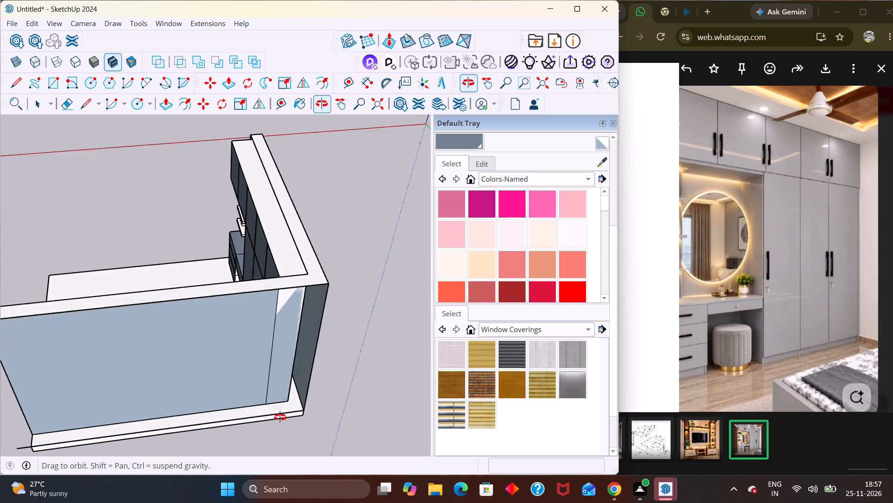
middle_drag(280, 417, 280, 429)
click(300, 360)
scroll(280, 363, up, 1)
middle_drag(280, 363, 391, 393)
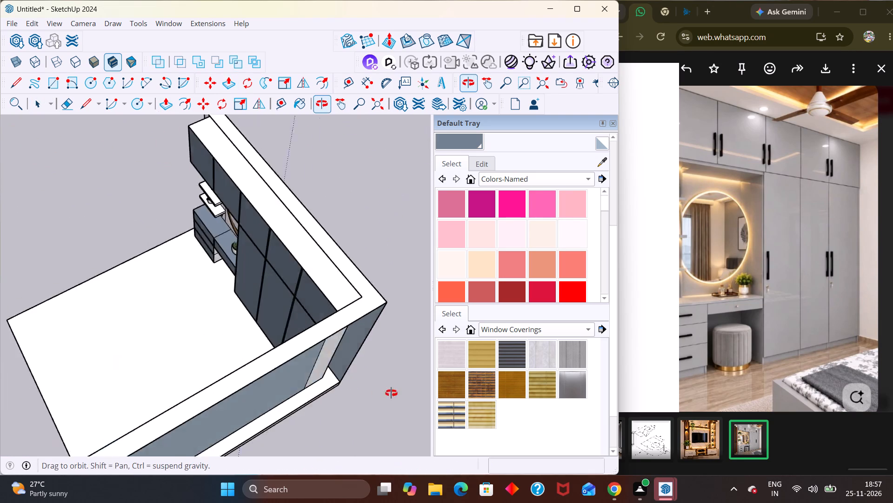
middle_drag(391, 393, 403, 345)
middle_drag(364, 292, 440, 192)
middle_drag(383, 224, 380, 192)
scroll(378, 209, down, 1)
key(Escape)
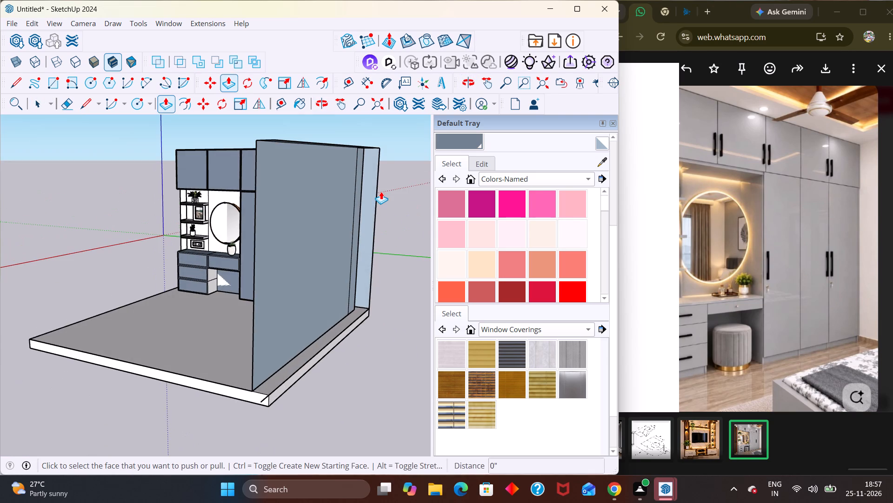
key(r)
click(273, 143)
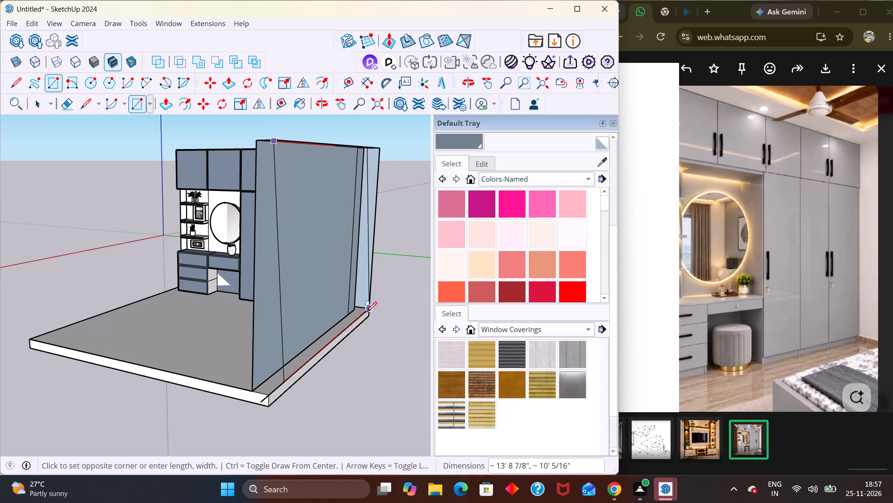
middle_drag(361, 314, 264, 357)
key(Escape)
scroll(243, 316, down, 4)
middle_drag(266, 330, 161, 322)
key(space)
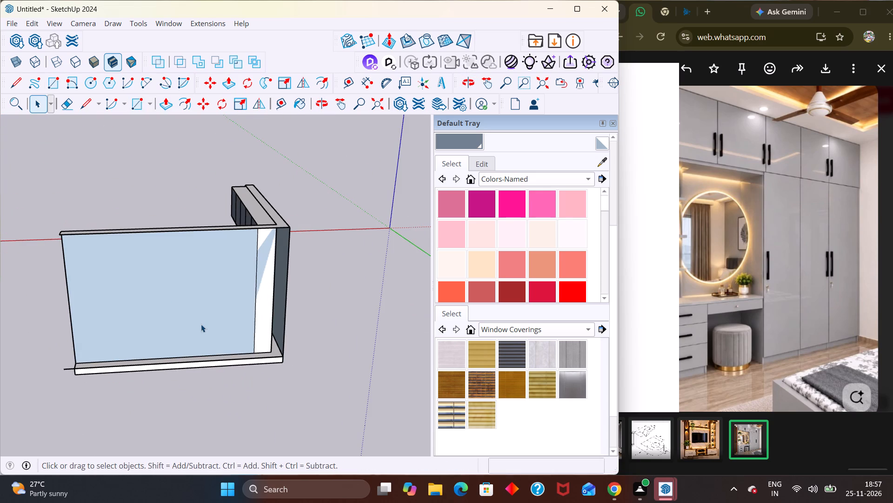
Draw a rectangle about 15' by 10' across the blank wall's open outer side to close it with a face.
key(r)
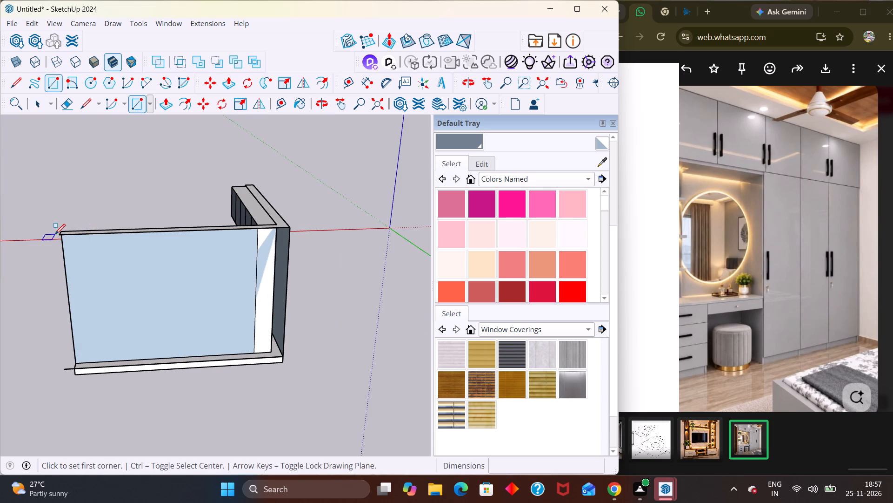
click(59, 236)
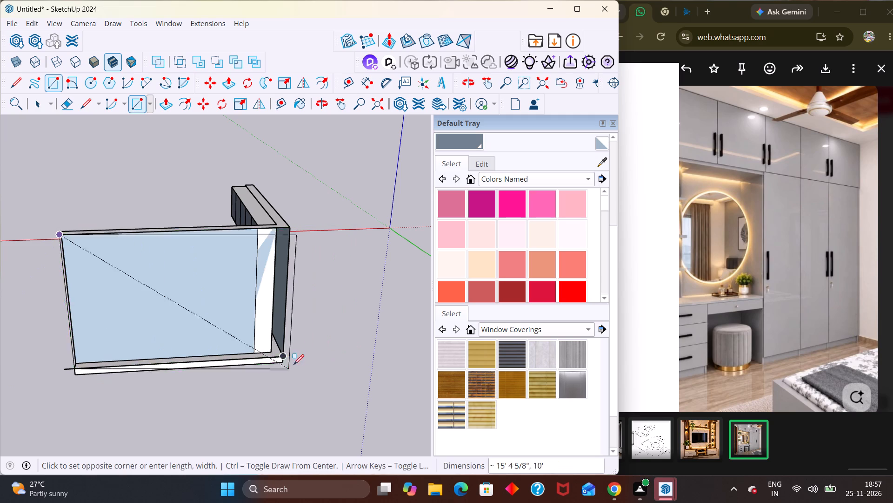
click(284, 360)
key(space)
click(373, 331)
Erase the stray edge sticking out past the floor slab's corner at the blank wall's open end, inside the wall group.
middle_drag(95, 378, 208, 389)
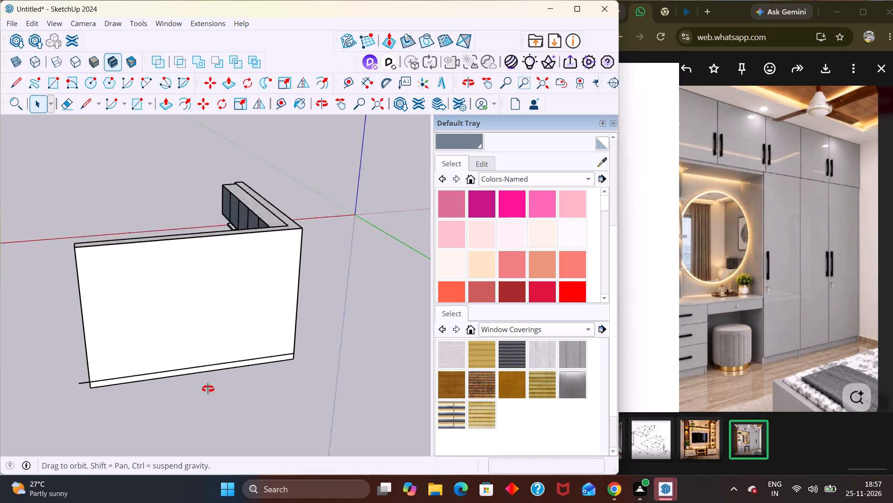
middle_drag(208, 389, 305, 378)
scroll(251, 352, down, 5)
middle_drag(241, 358, 413, 295)
middle_drag(179, 381, 384, 400)
middle_drag(114, 394, 0, 359)
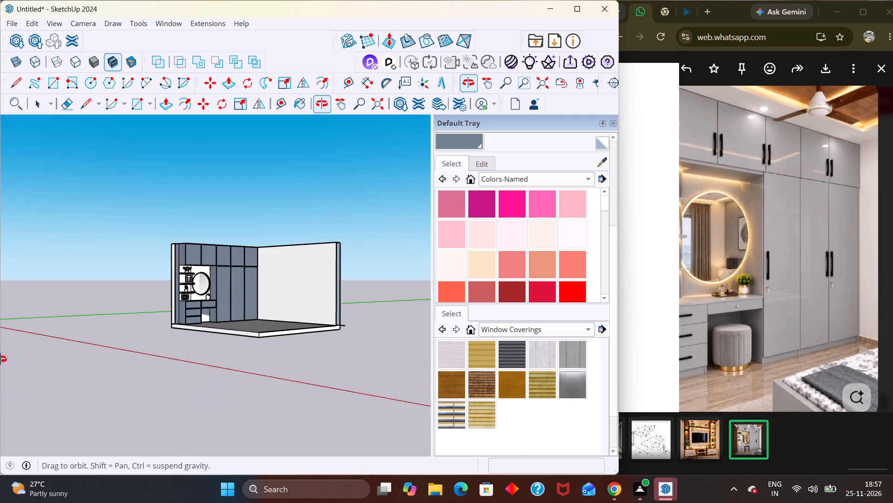
middle_drag(0, 359, 2, 360)
middle_drag(252, 349, 219, 388)
scroll(376, 353, up, 9)
middle_drag(357, 278, 353, 279)
double_click(353, 279)
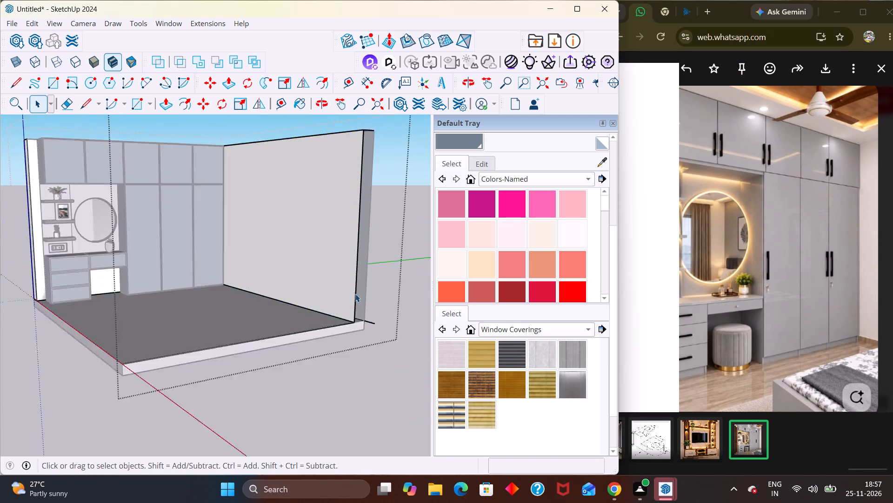
scroll(355, 294, up, 7)
middle_drag(379, 393, 352, 452)
scroll(348, 459, up, 4)
key(e)
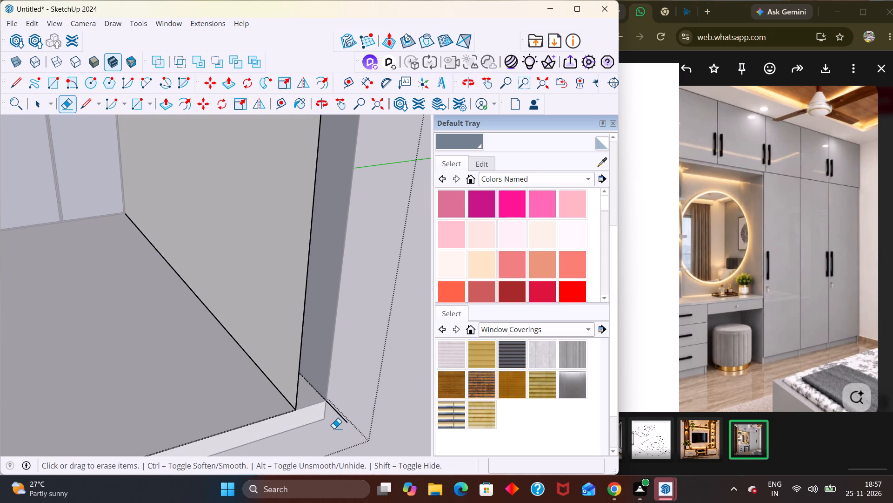
drag(332, 426, 343, 392)
key(space)
click(377, 402)
key(Escape)
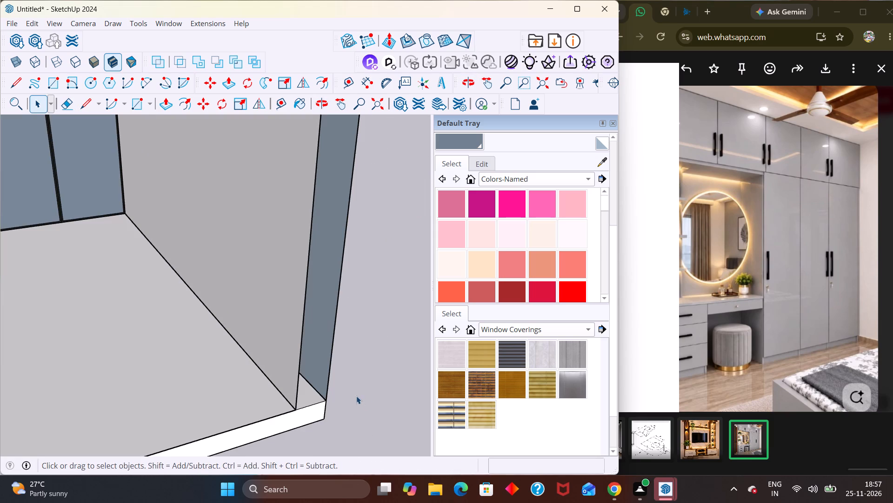
Cap the blank wall's open front end with a 10' by 9" rectangle inside the wall group and close the group.
scroll(348, 404, down, 11)
scroll(279, 248, up, 2)
middle_drag(357, 250, 241, 267)
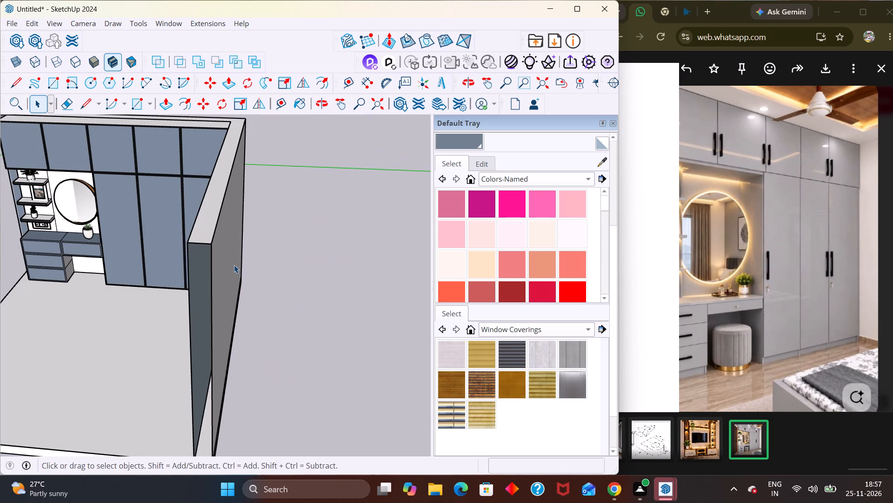
double_click(234, 265)
middle_drag(245, 272, 283, 165)
scroll(253, 239, up, 1)
triple_click(227, 231)
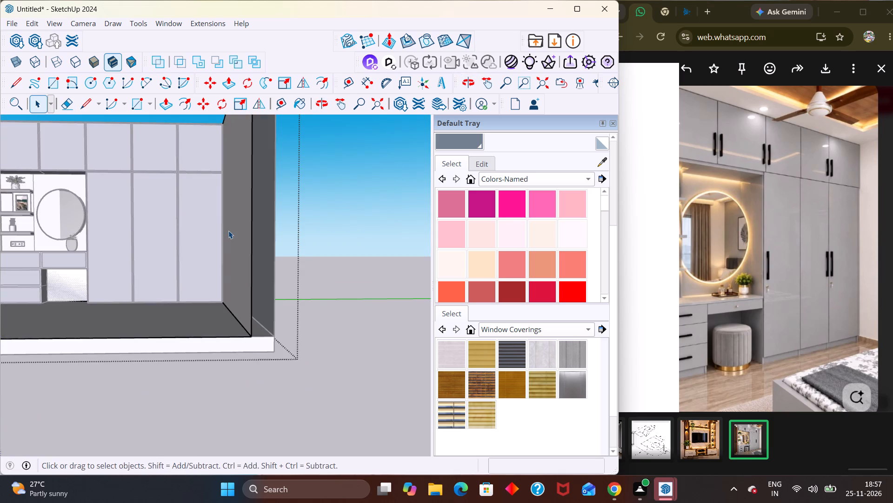
middle_drag(252, 243, 215, 292)
scroll(211, 282, down, 4)
key(r)
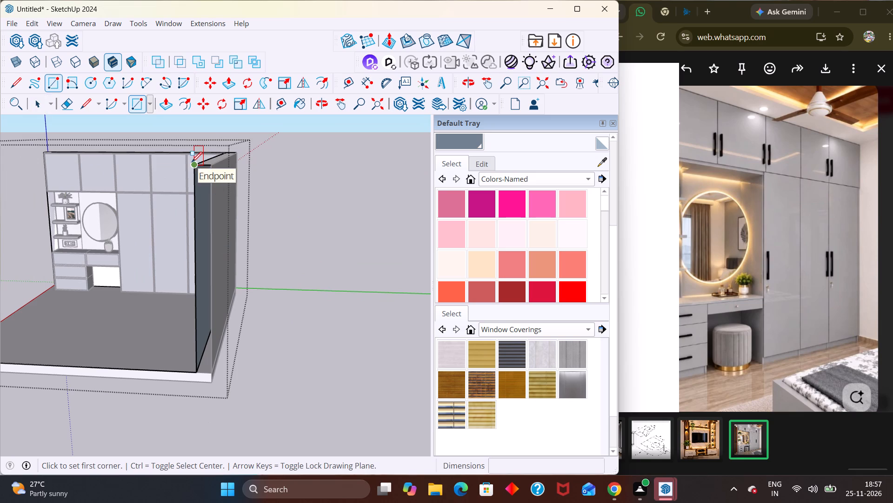
click(194, 165)
click(211, 374)
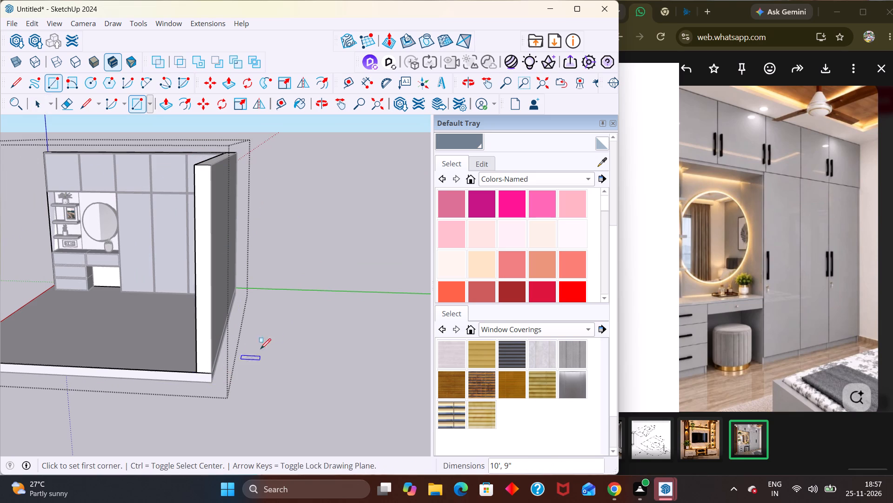
key(space)
click(298, 340)
scroll(301, 341, down, 5)
click(322, 350)
middle_drag(243, 369, 368, 344)
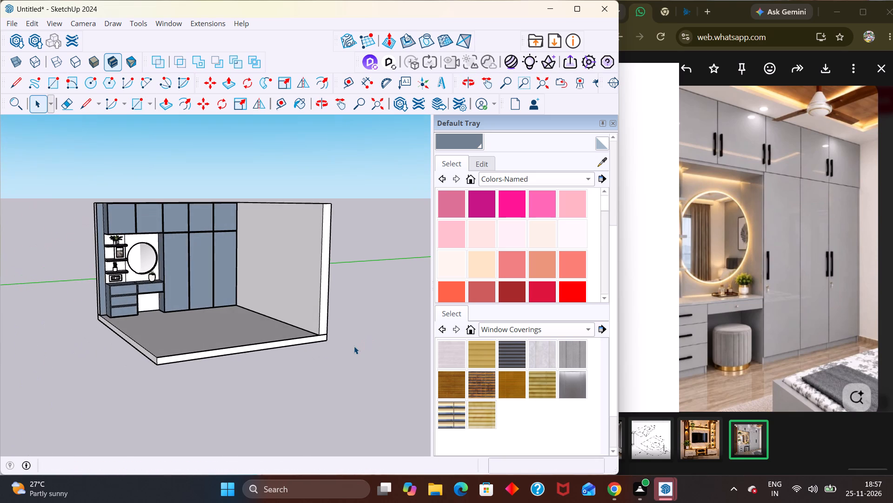
key(Escape)
Examine the wardrobe, dressing unit, walls and floor from several angles and compare them with the reference photo.
scroll(338, 334, down, 4)
middle_drag(148, 285, 135, 247)
scroll(145, 276, up, 5)
middle_drag(264, 221, 267, 221)
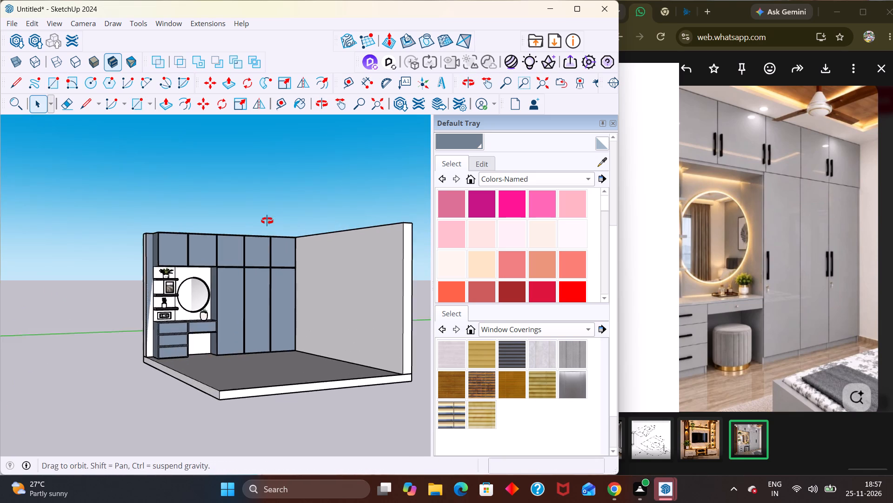
middle_drag(267, 221, 375, 220)
scroll(376, 220, up, 5)
middle_drag(145, 260, 233, 275)
scroll(268, 235, down, 9)
middle_drag(226, 227, 165, 213)
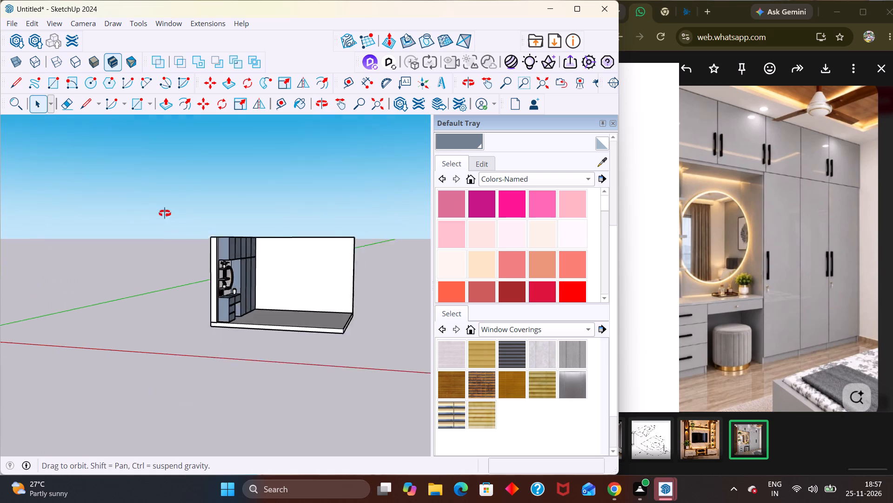
middle_drag(165, 213, 87, 219)
scroll(69, 204, up, 4)
middle_drag(167, 266, 198, 233)
scroll(169, 248, up, 6)
middle_drag(246, 238, 253, 325)
scroll(206, 264, down, 2)
scroll(206, 264, up, 2)
scroll(206, 265, down, 3)
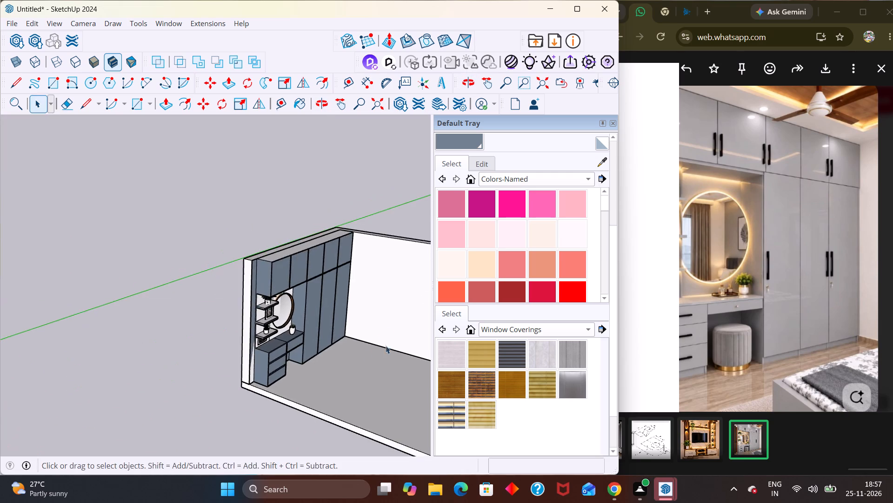
middle_drag(385, 334, 291, 258)
scroll(376, 264, up, 1)
scroll(192, 250, up, 1)
scroll(291, 258, up, 2)
scroll(171, 297, down, 3)
scroll(110, 312, up, 1)
scroll(98, 314, down, 4)
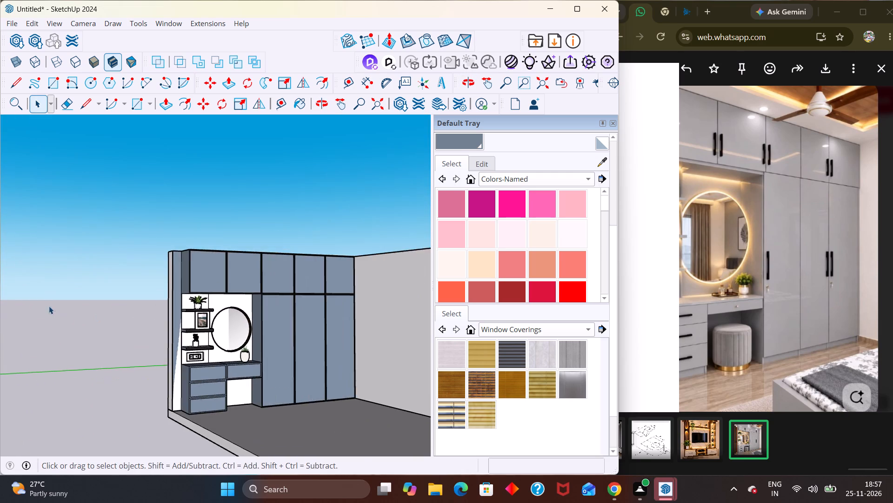
scroll(49, 306, down, 3)
middle_drag(321, 352, 336, 314)
scroll(337, 316, up, 3)
middle_drag(336, 314, 469, 374)
scroll(248, 398, up, 1)
scroll(249, 398, down, 3)
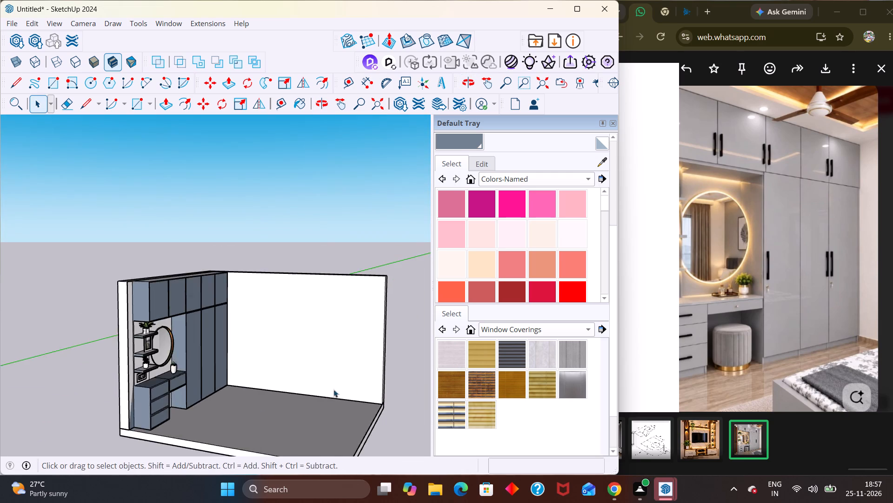
scroll(333, 389, down, 2)
middle_drag(247, 390, 109, 300)
scroll(109, 302, up, 5)
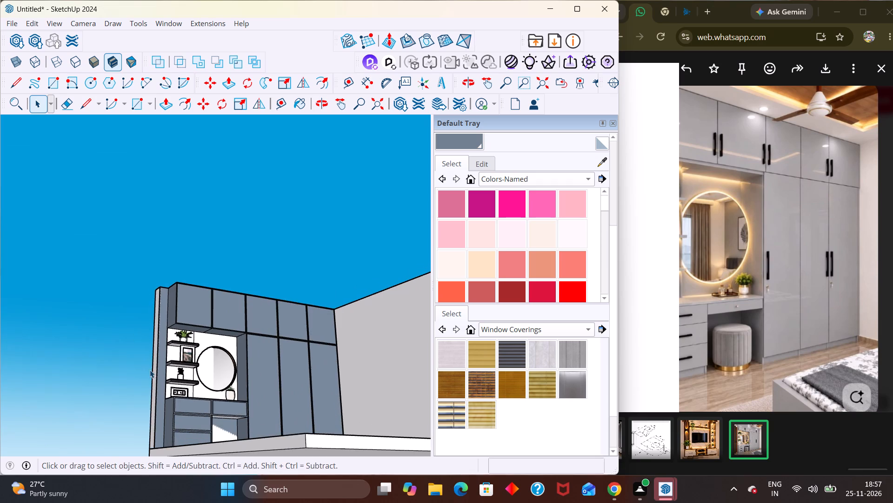
middle_drag(172, 402, 214, 502)
scroll(207, 347, up, 4)
middle_drag(231, 338, 215, 322)
scroll(218, 324, down, 3)
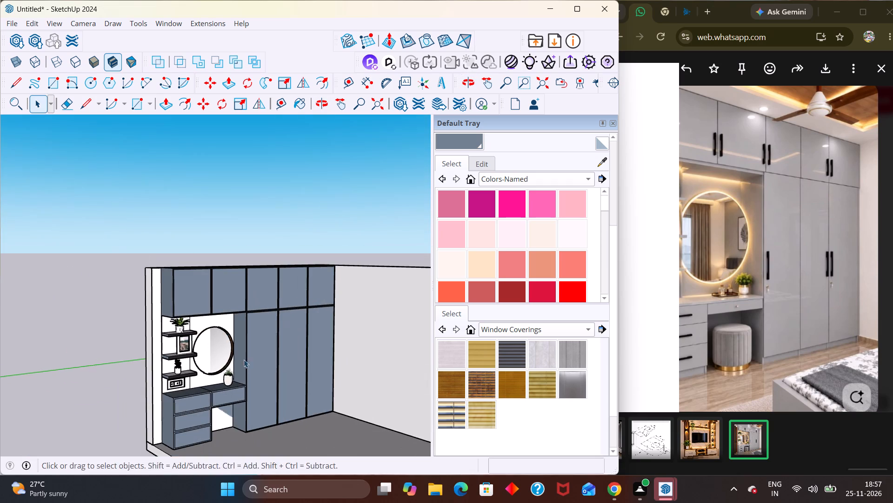
middle_drag(245, 364, 252, 379)
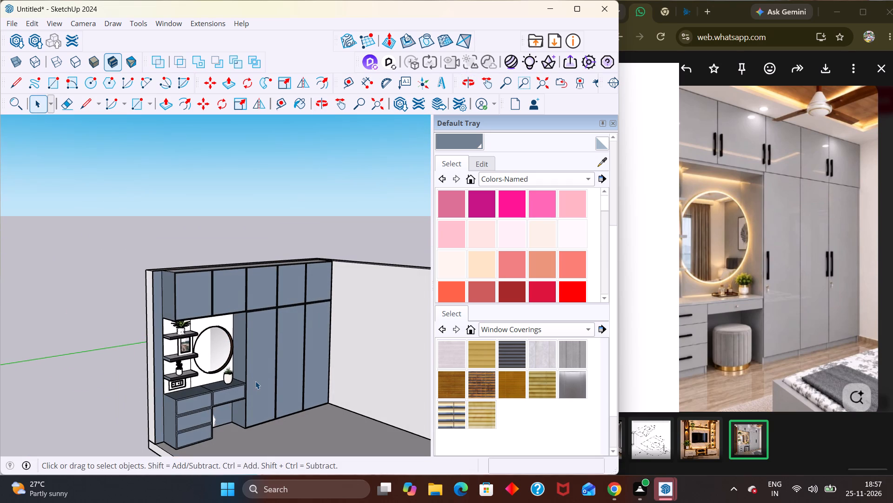
scroll(619, 243, down, 14)
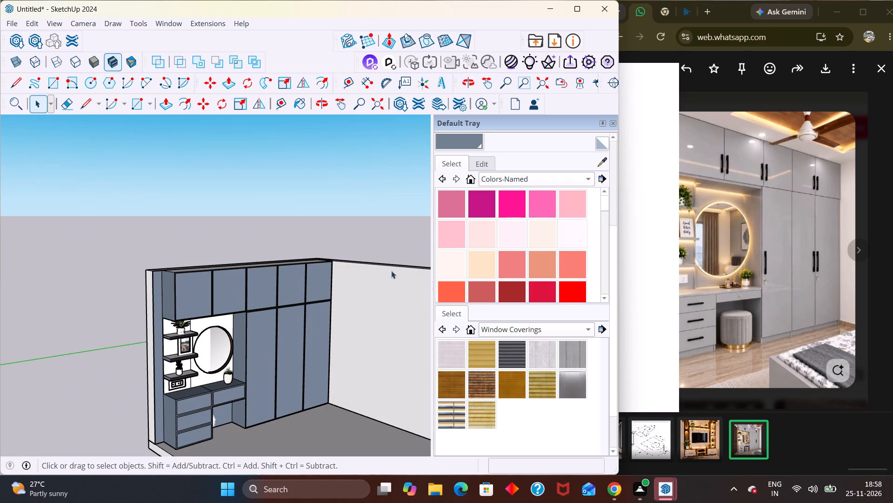
click(263, 234)
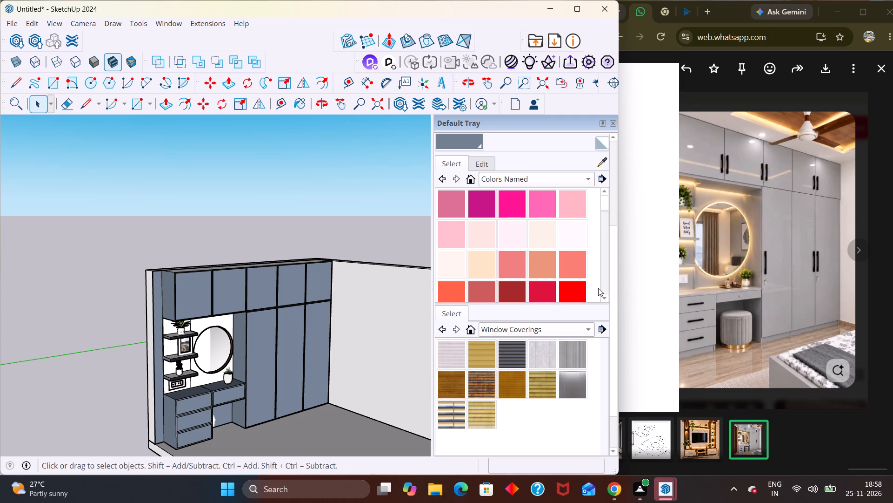
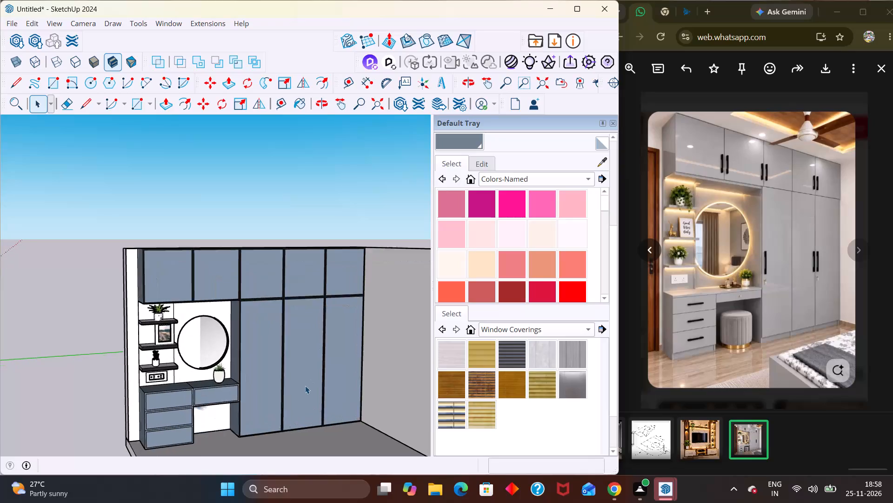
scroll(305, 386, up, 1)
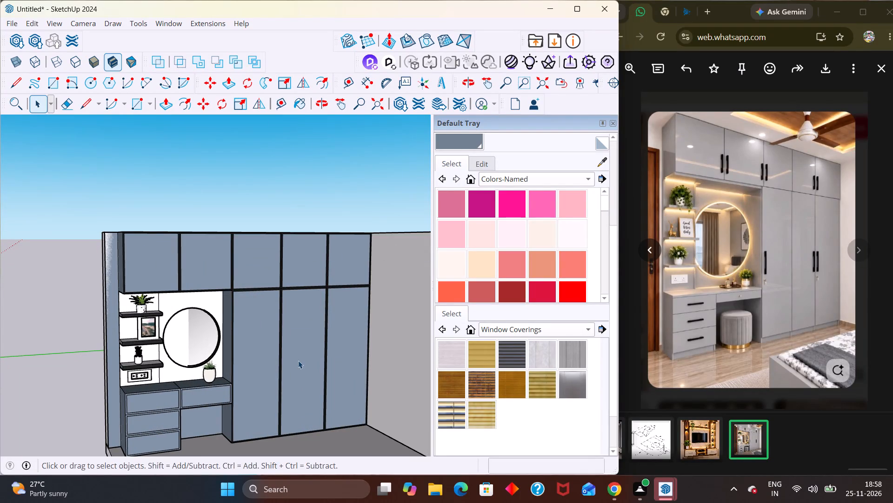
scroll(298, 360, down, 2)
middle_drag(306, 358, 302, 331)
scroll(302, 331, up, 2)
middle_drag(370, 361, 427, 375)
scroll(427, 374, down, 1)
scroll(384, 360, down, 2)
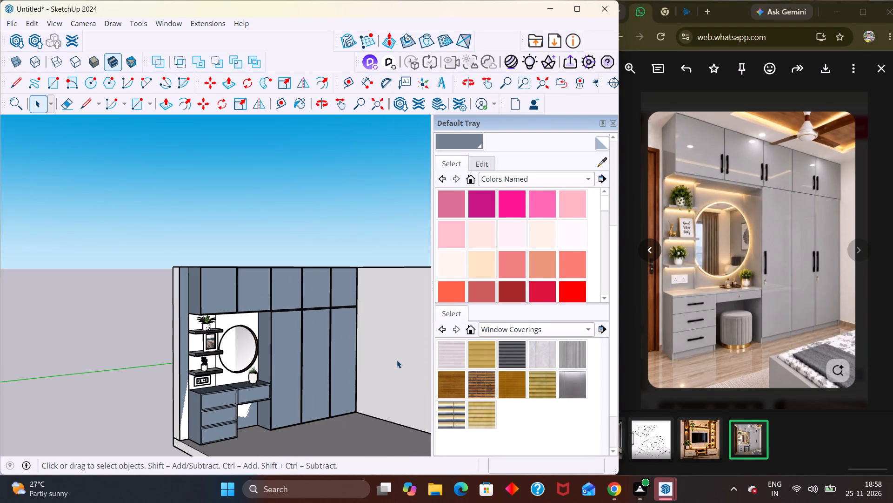
Save the model as "wardrobe" in the SP PROJECTS folder on the Desktop, as a SketchUp model file.
key(ctrl+s)
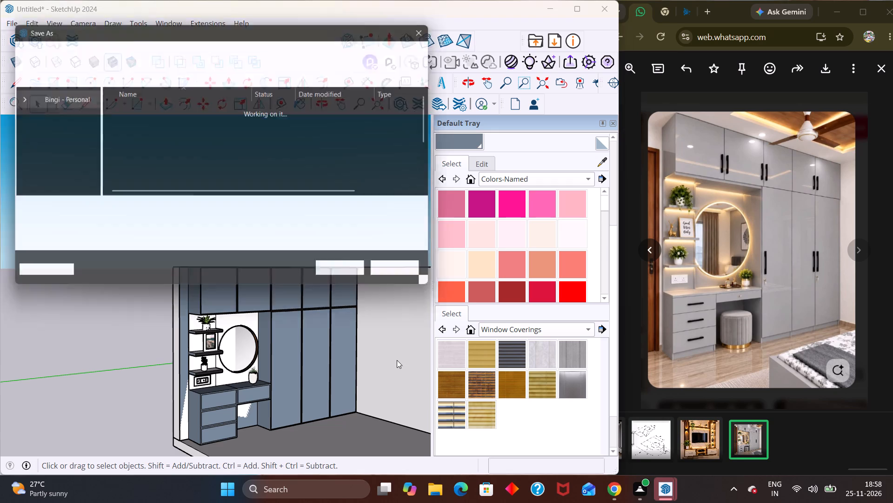
scroll(59, 189, down, 2)
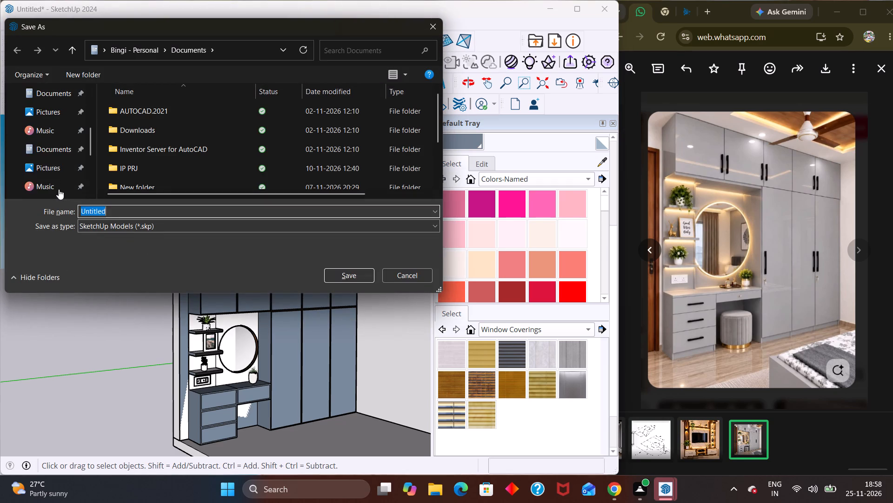
scroll(53, 139, up, 4)
click(31, 190)
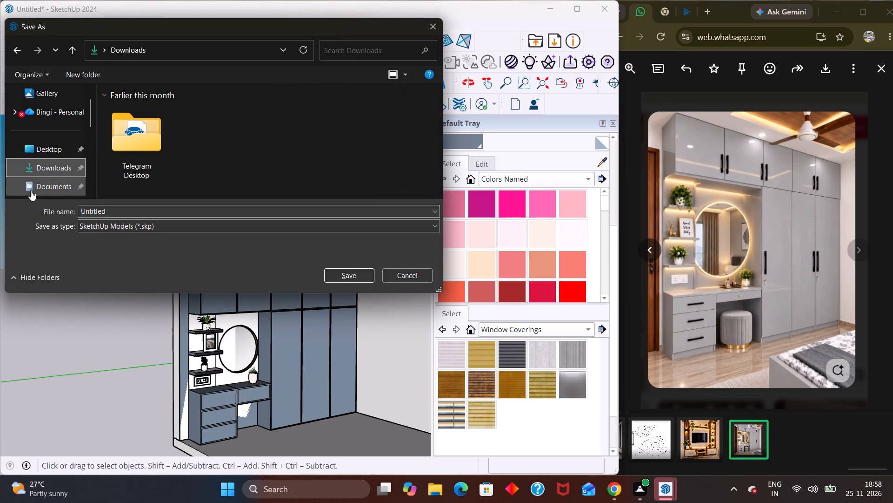
click(31, 190)
scroll(187, 166, down, 2)
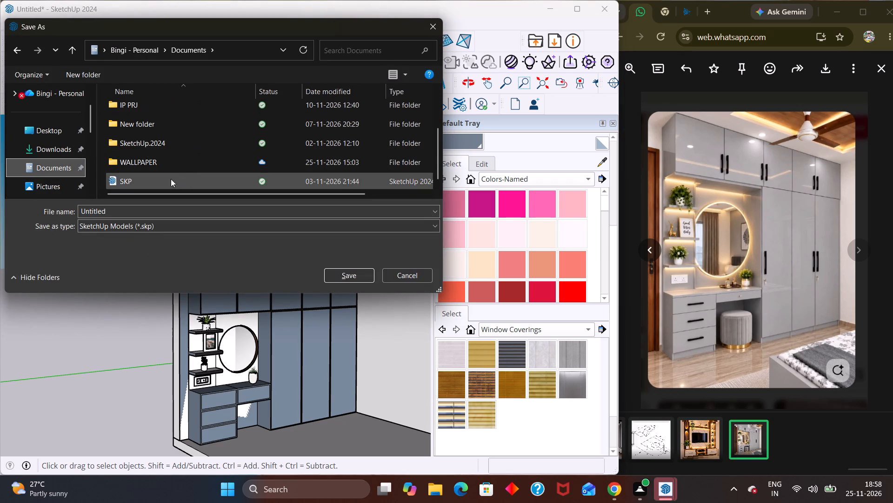
click(24, 188)
click(43, 114)
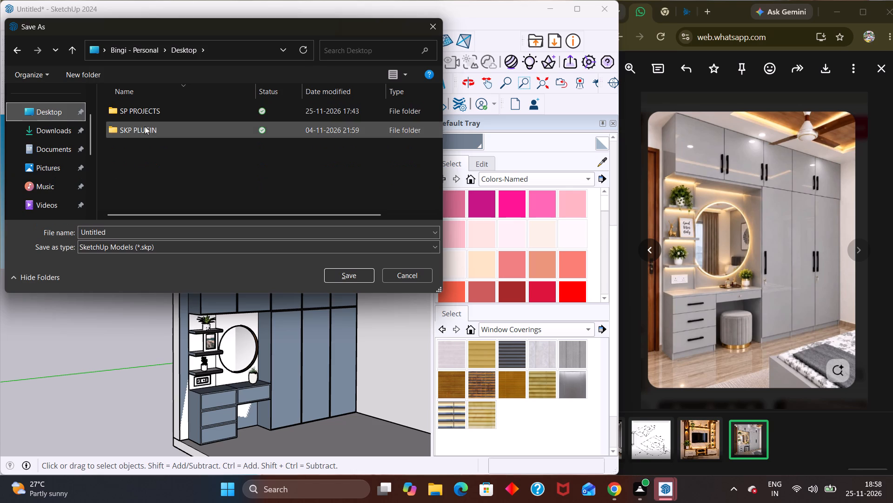
double_click(144, 111)
click(162, 231)
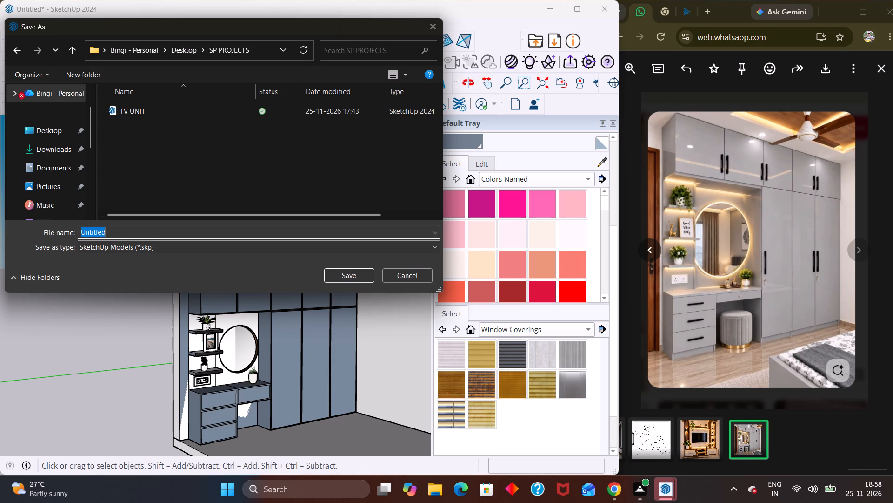
text(wardrobe)
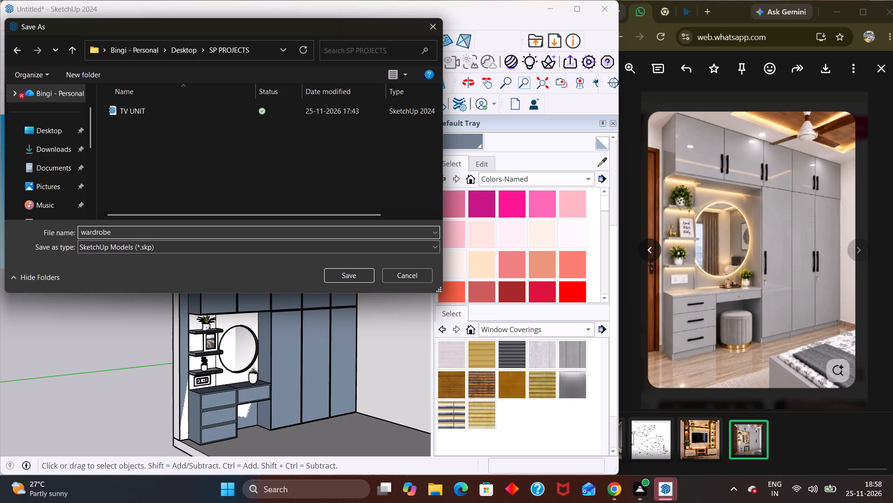
click(341, 278)
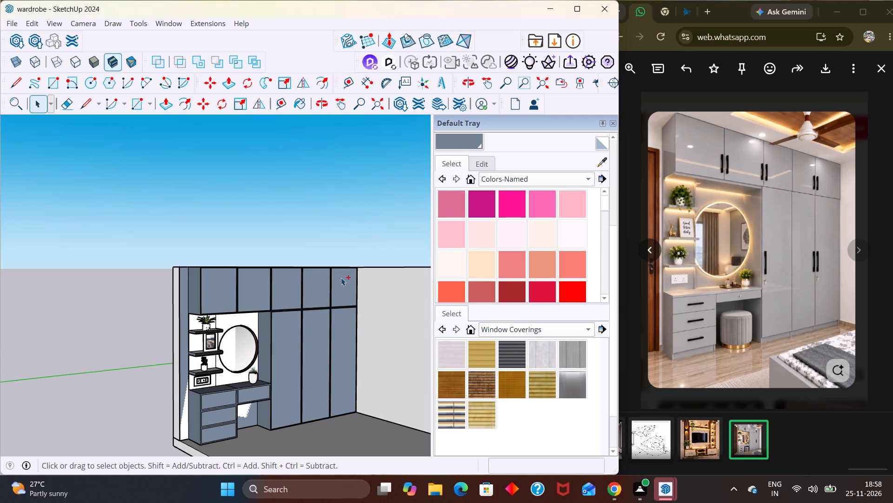
Maximize the modelling window and capture a rectangular screen snip of the complete wardrobe, dressing unit and adjoining wall.
scroll(324, 303, down, 6)
scroll(345, 380, up, 8)
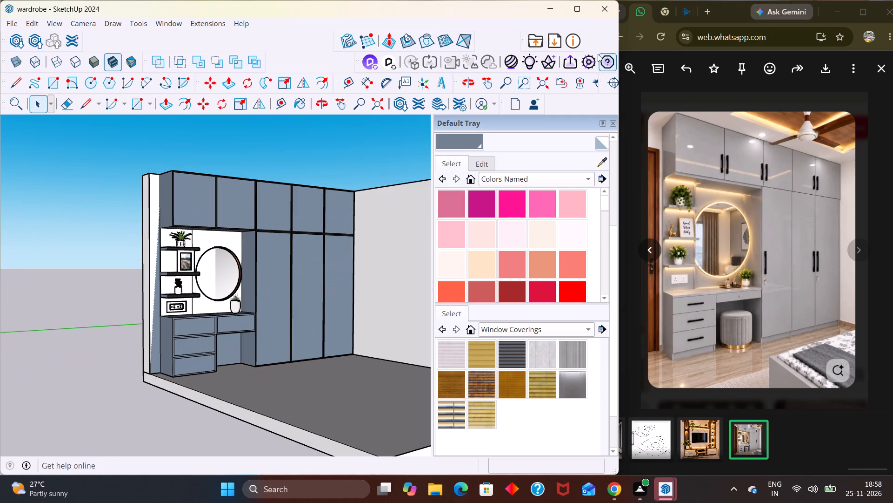
click(576, 11)
scroll(327, 310, up, 2)
middle_drag(334, 307, 334, 333)
middle_drag(334, 333, 334, 342)
scroll(334, 342, up, 1)
middle_drag(330, 340, 329, 330)
scroll(329, 330, down, 1)
middle_drag(322, 167, 322, 145)
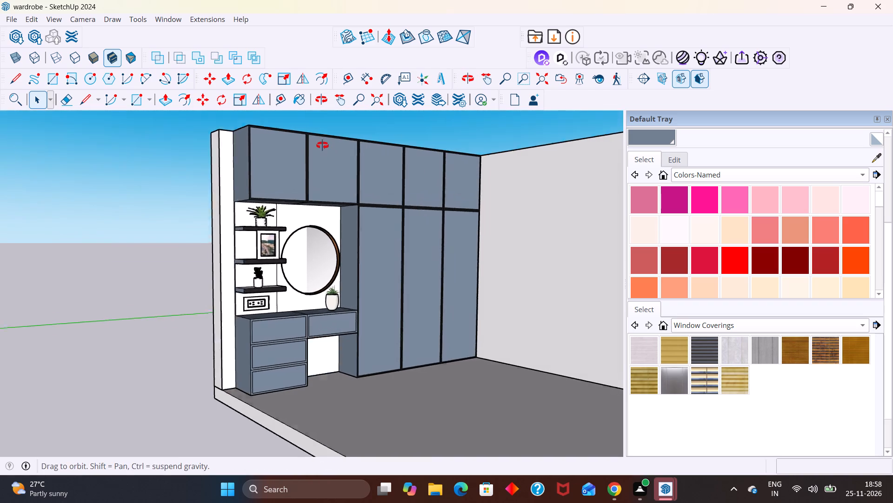
middle_drag(322, 145, 320, 151)
scroll(320, 153, up, 2)
middle_drag(319, 159, 319, 166)
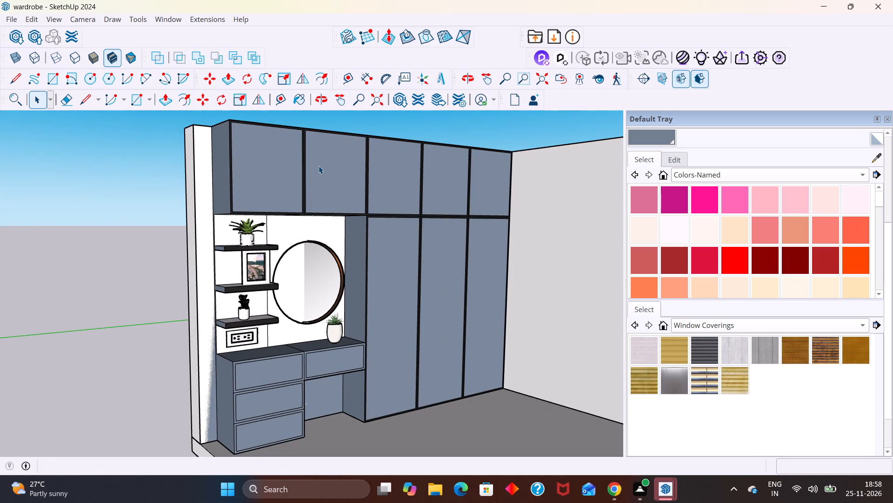
key(shift+super+s)
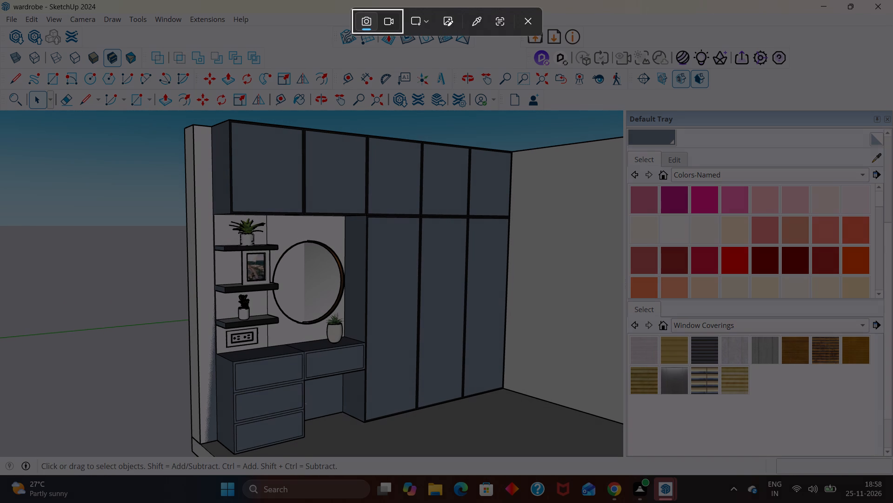
drag(184, 111, 630, 477)
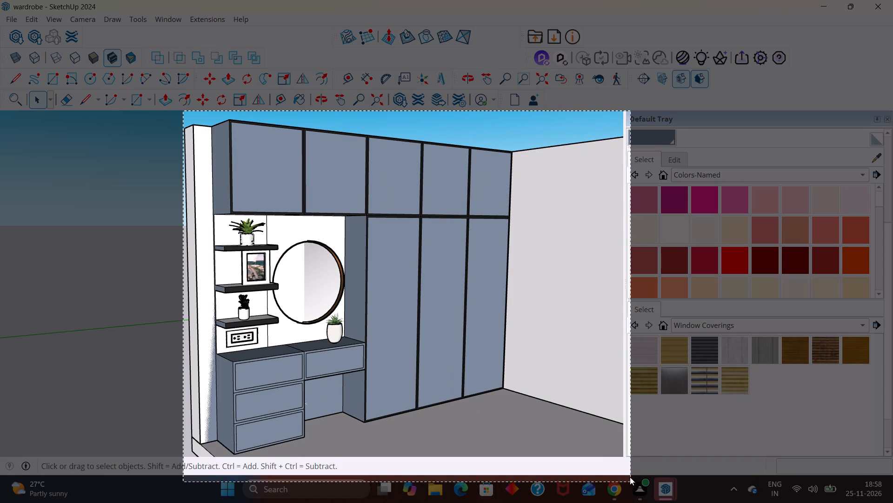
drag(630, 477, 633, 468)
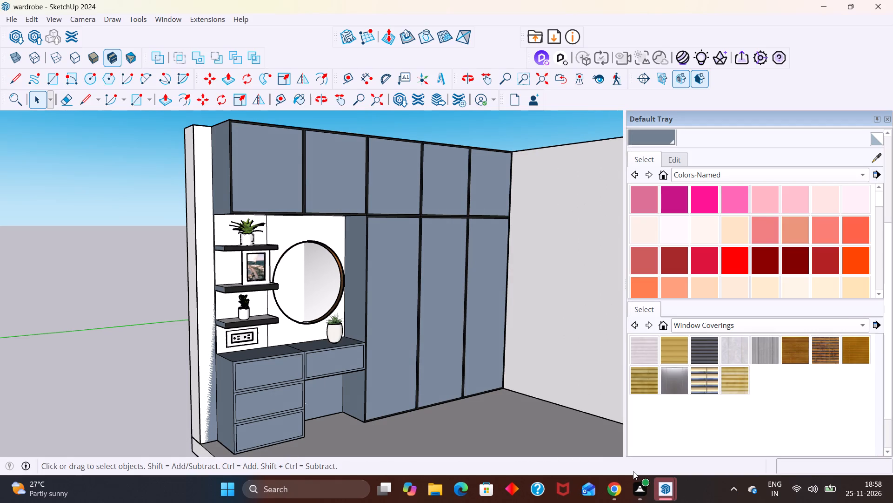